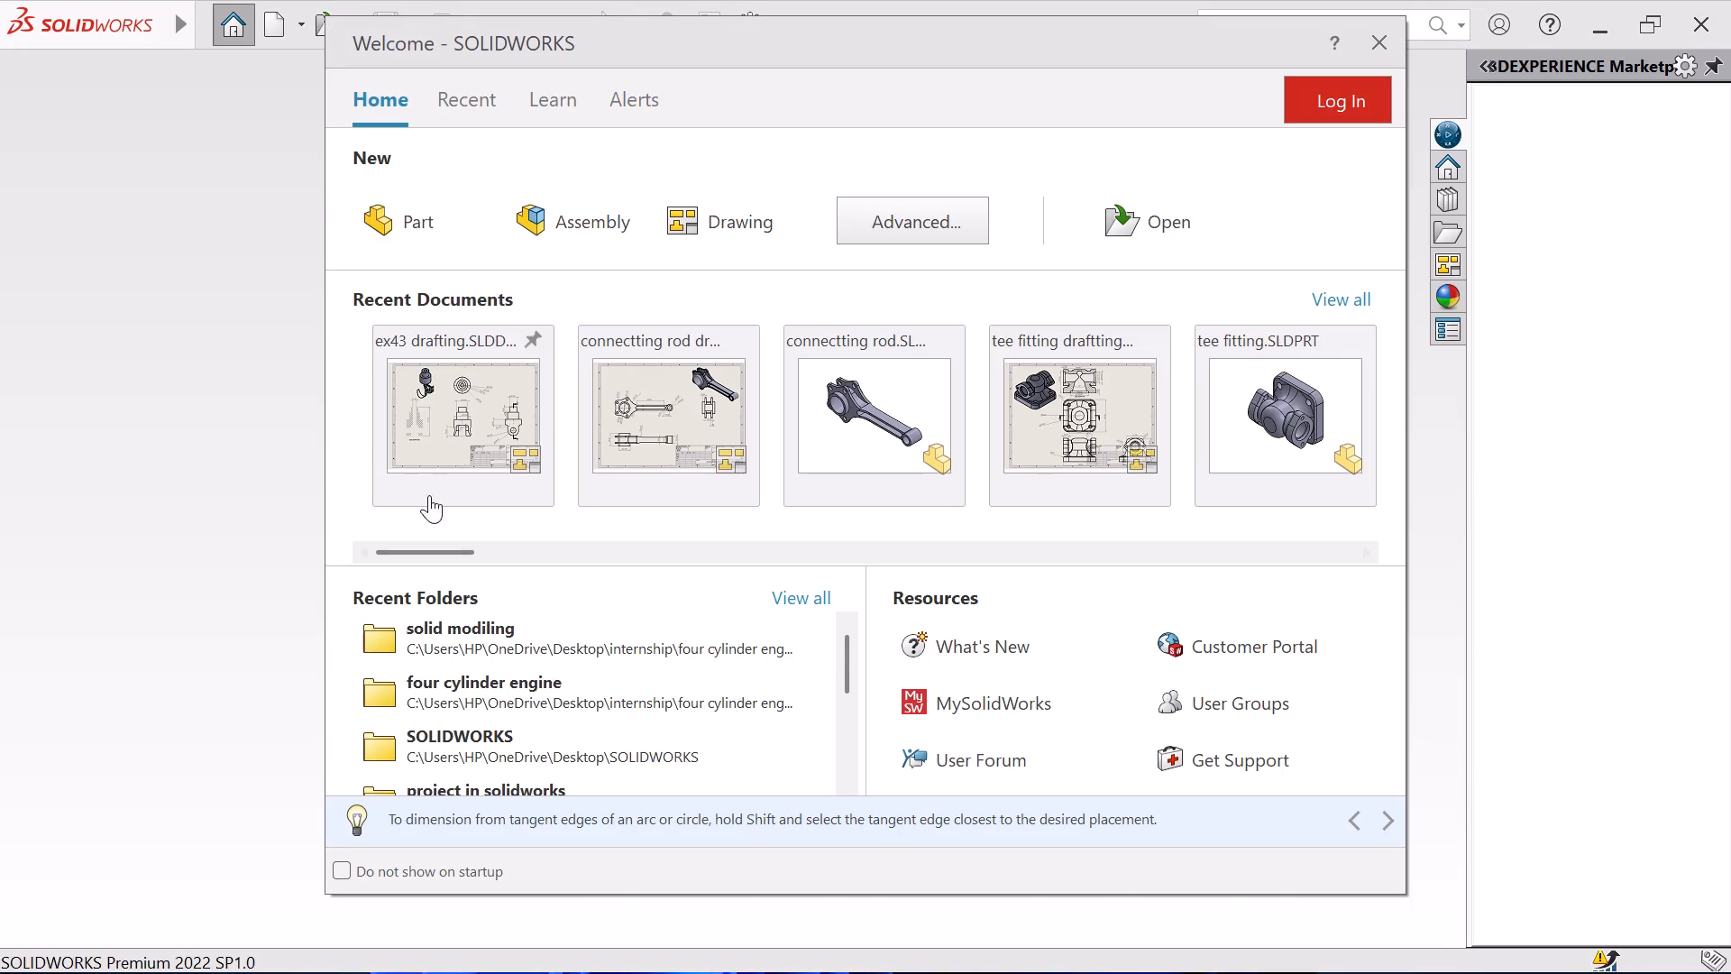
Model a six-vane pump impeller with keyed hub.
Create a new part document.
left_click(410, 231)
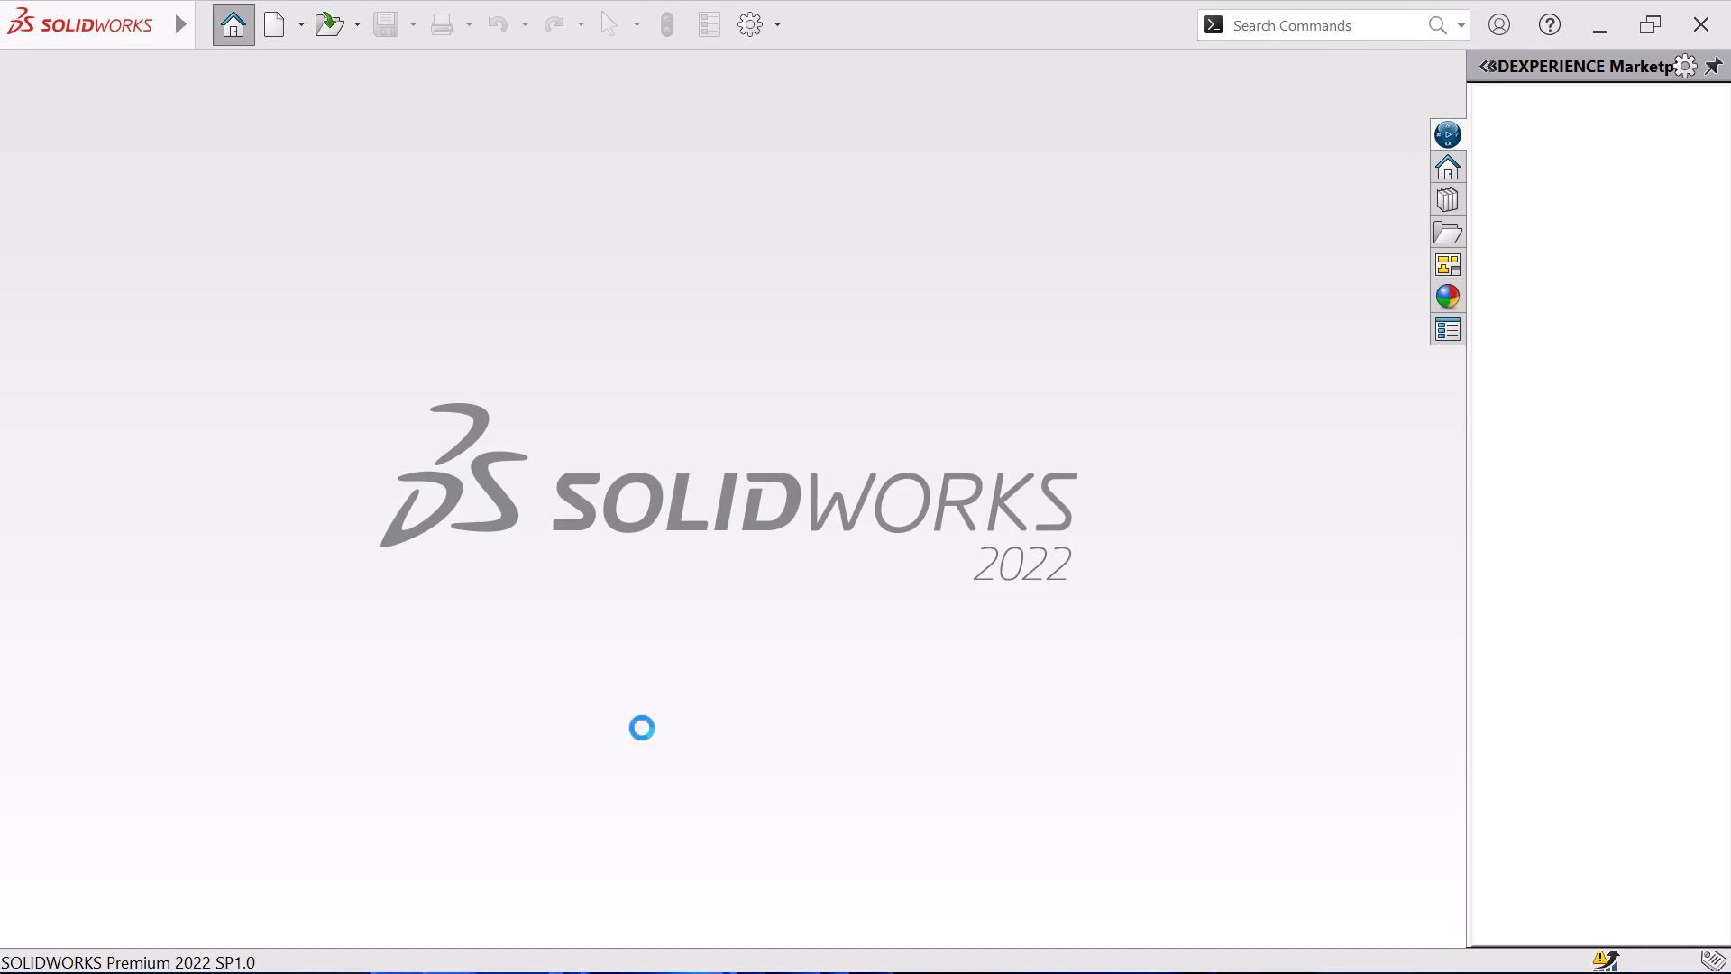
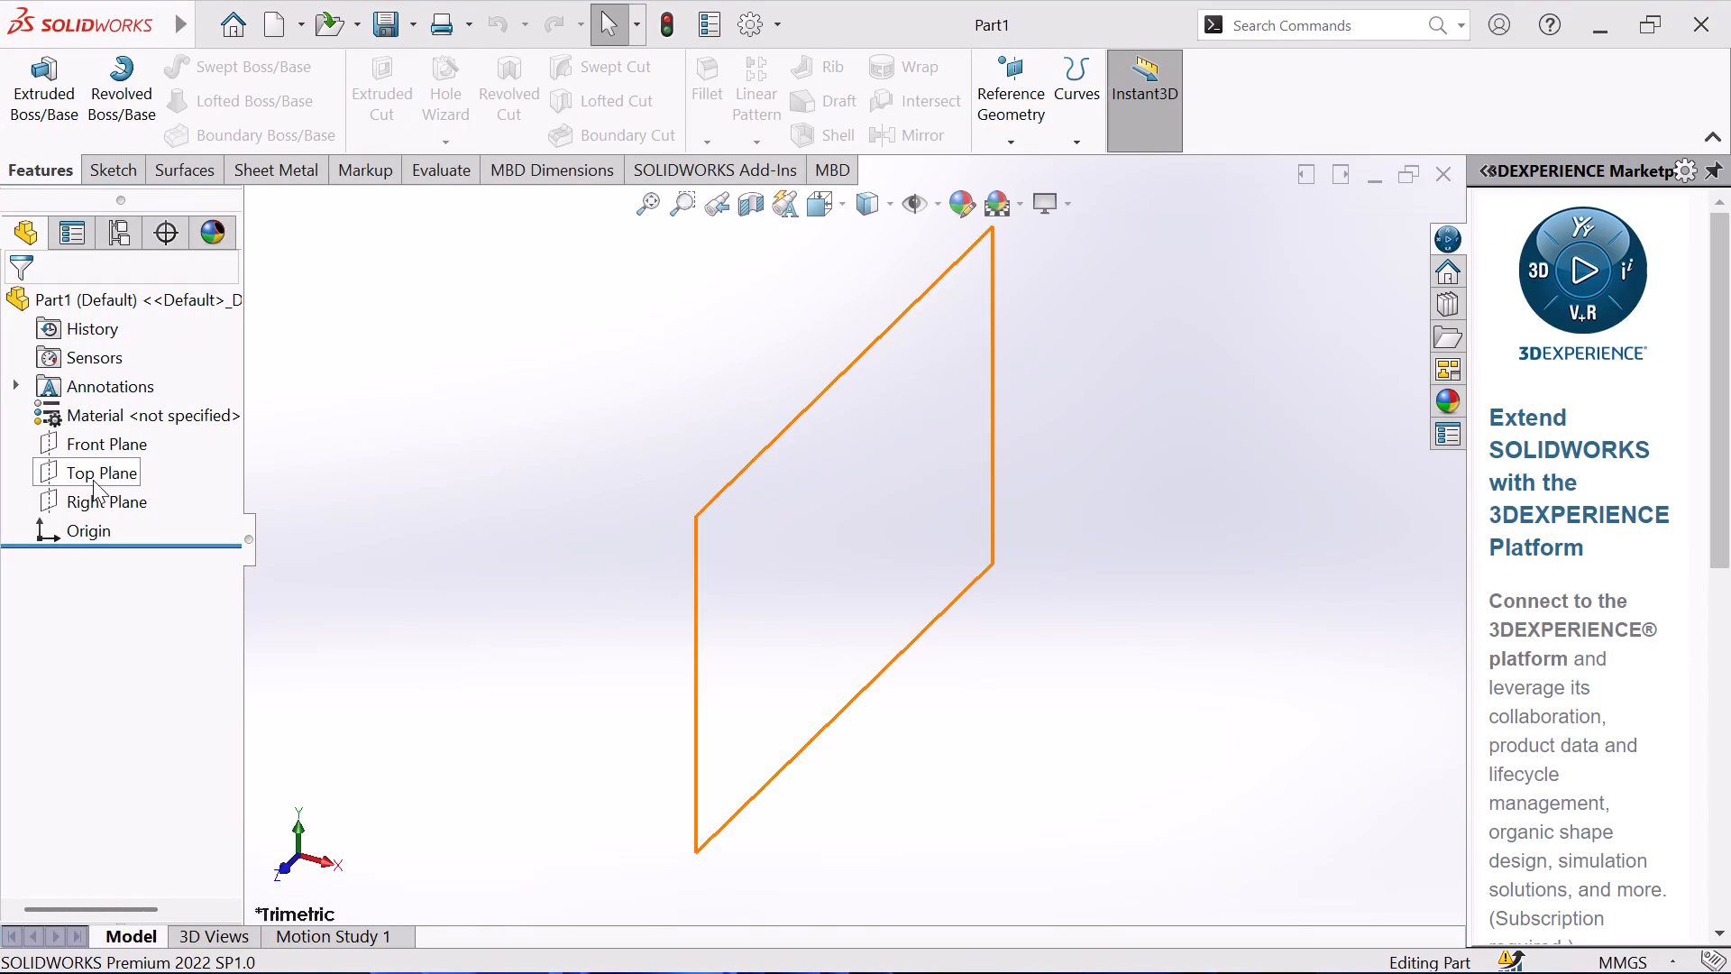
Start a sketch on the Front Plane and draw a horizontal centerline through the origin, extending to both sides.
left_click(102, 455)
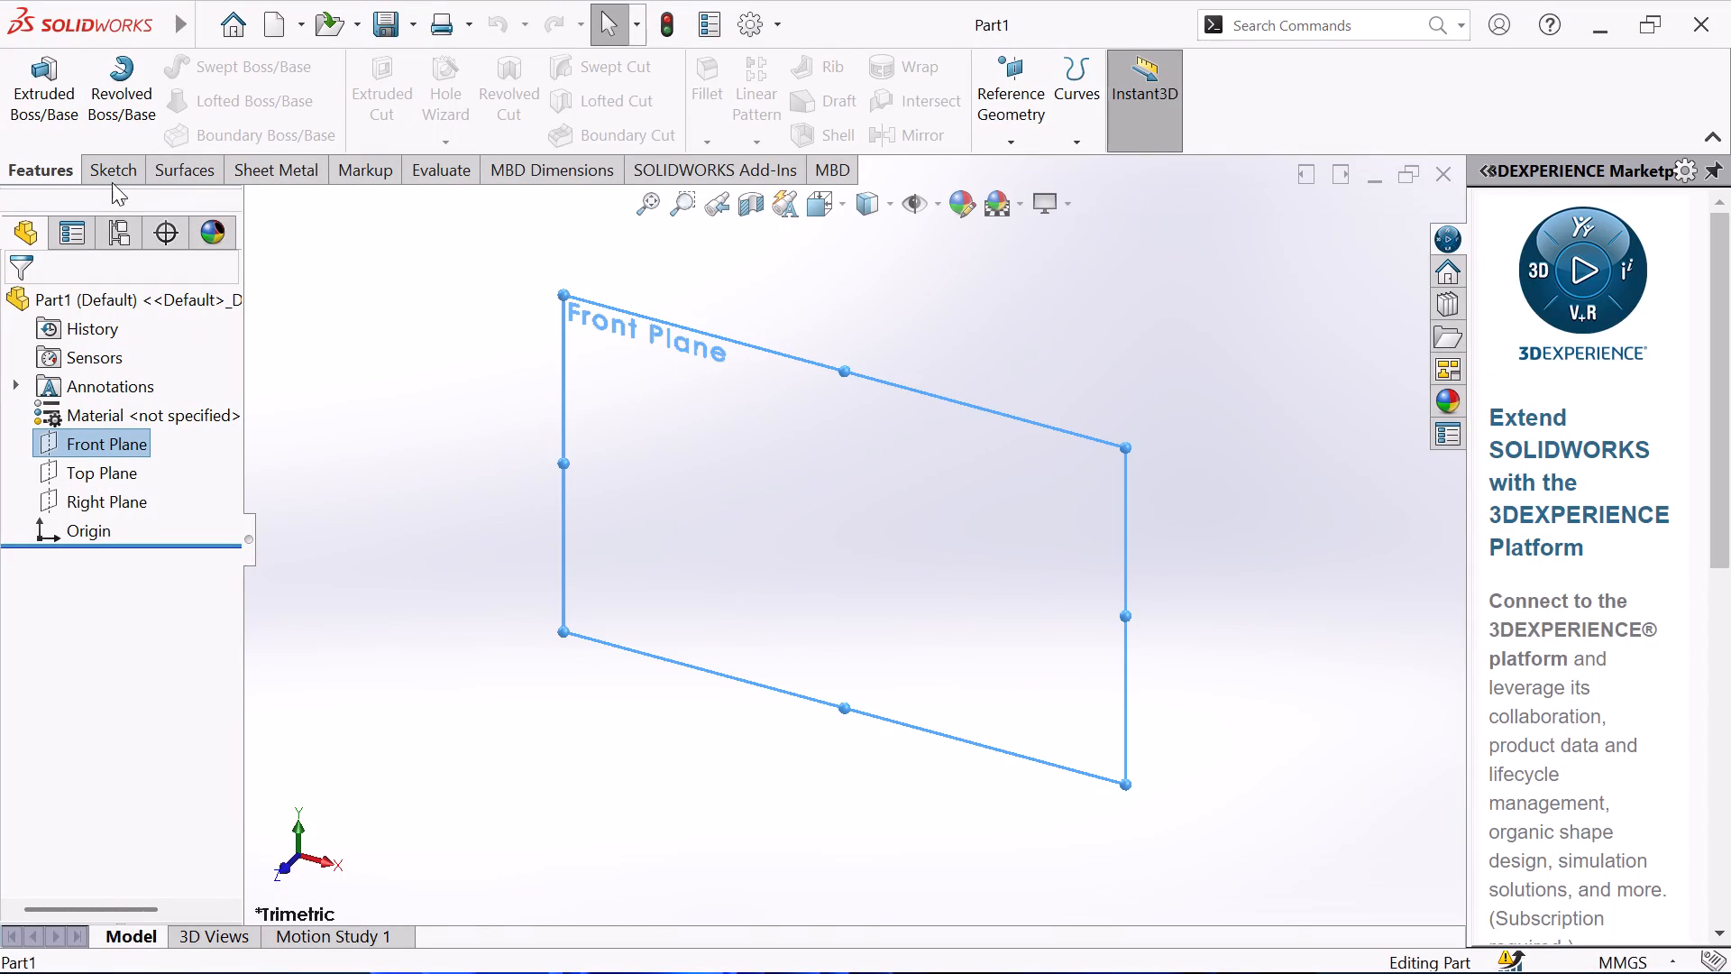
left_click(112, 182)
left_click(42, 103)
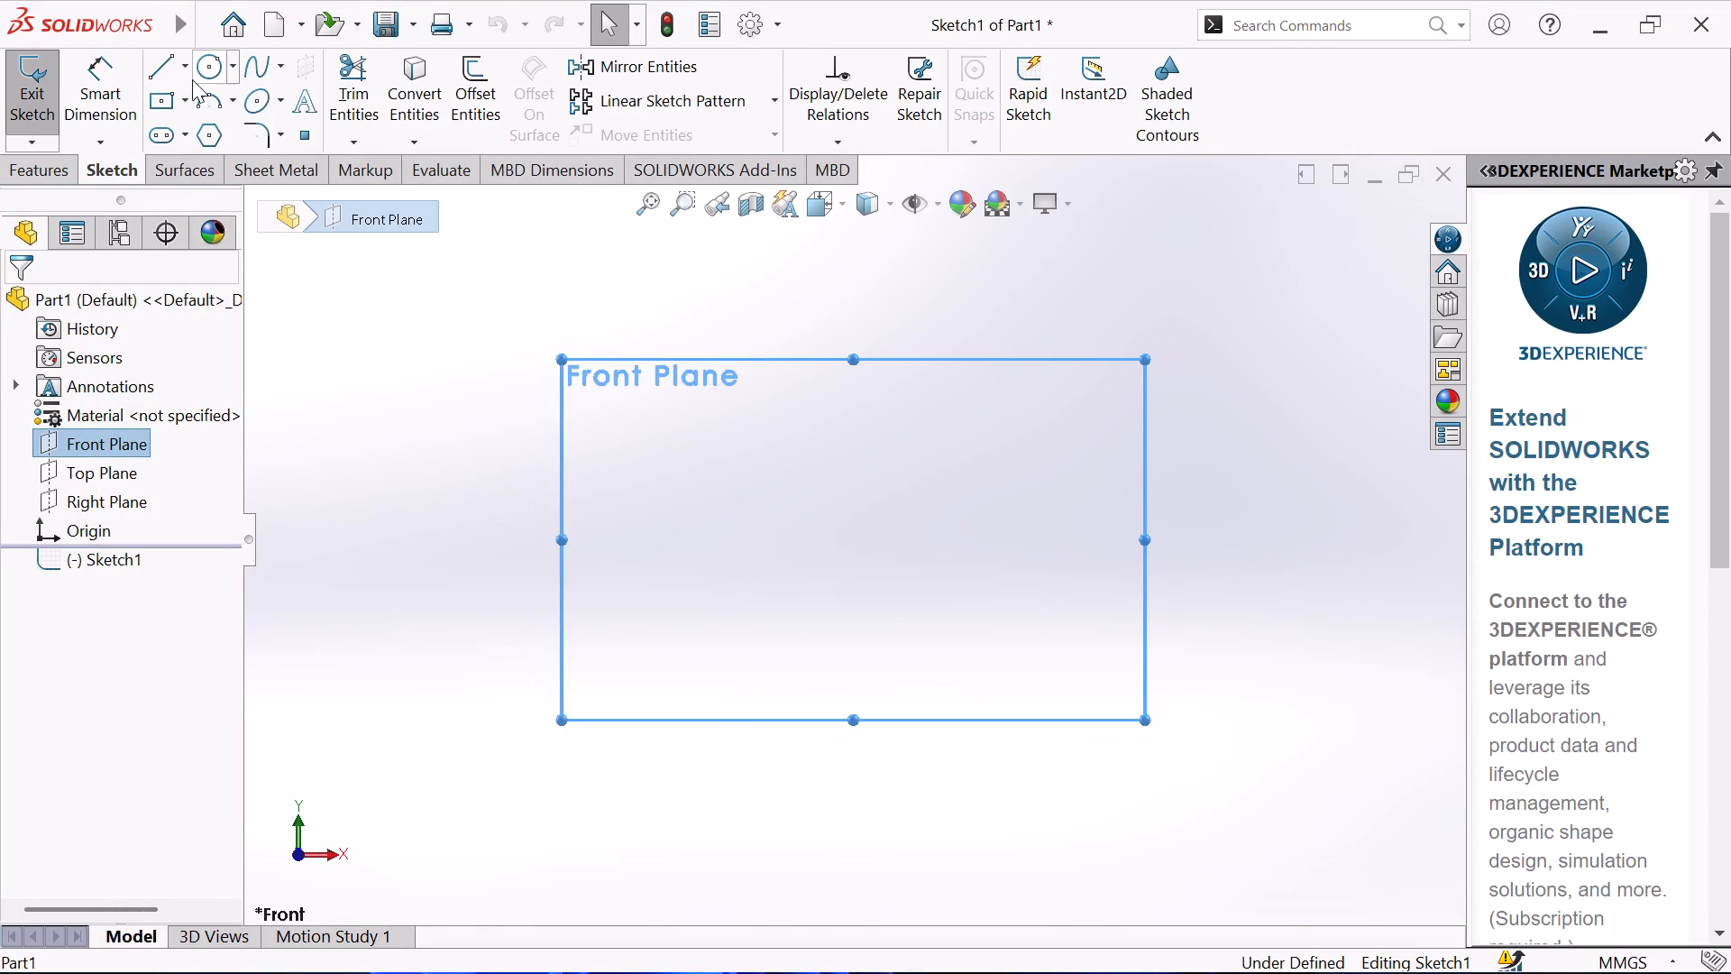
left_click(183, 60)
left_click(160, 143)
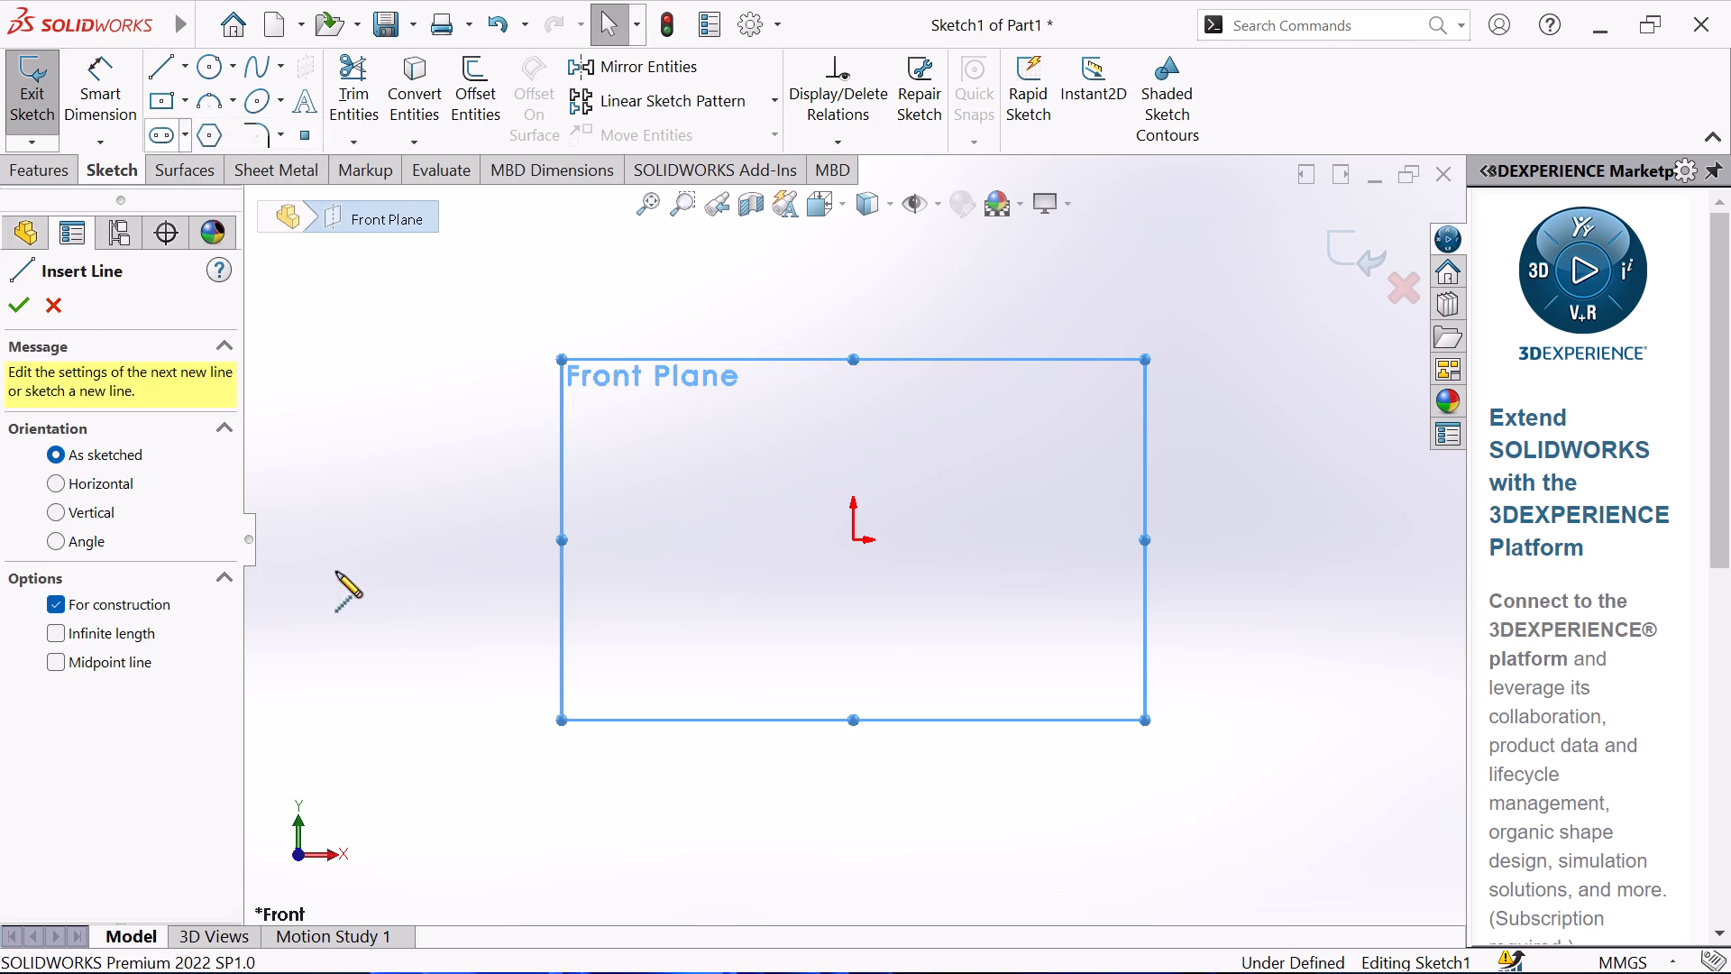
left_click(298, 543)
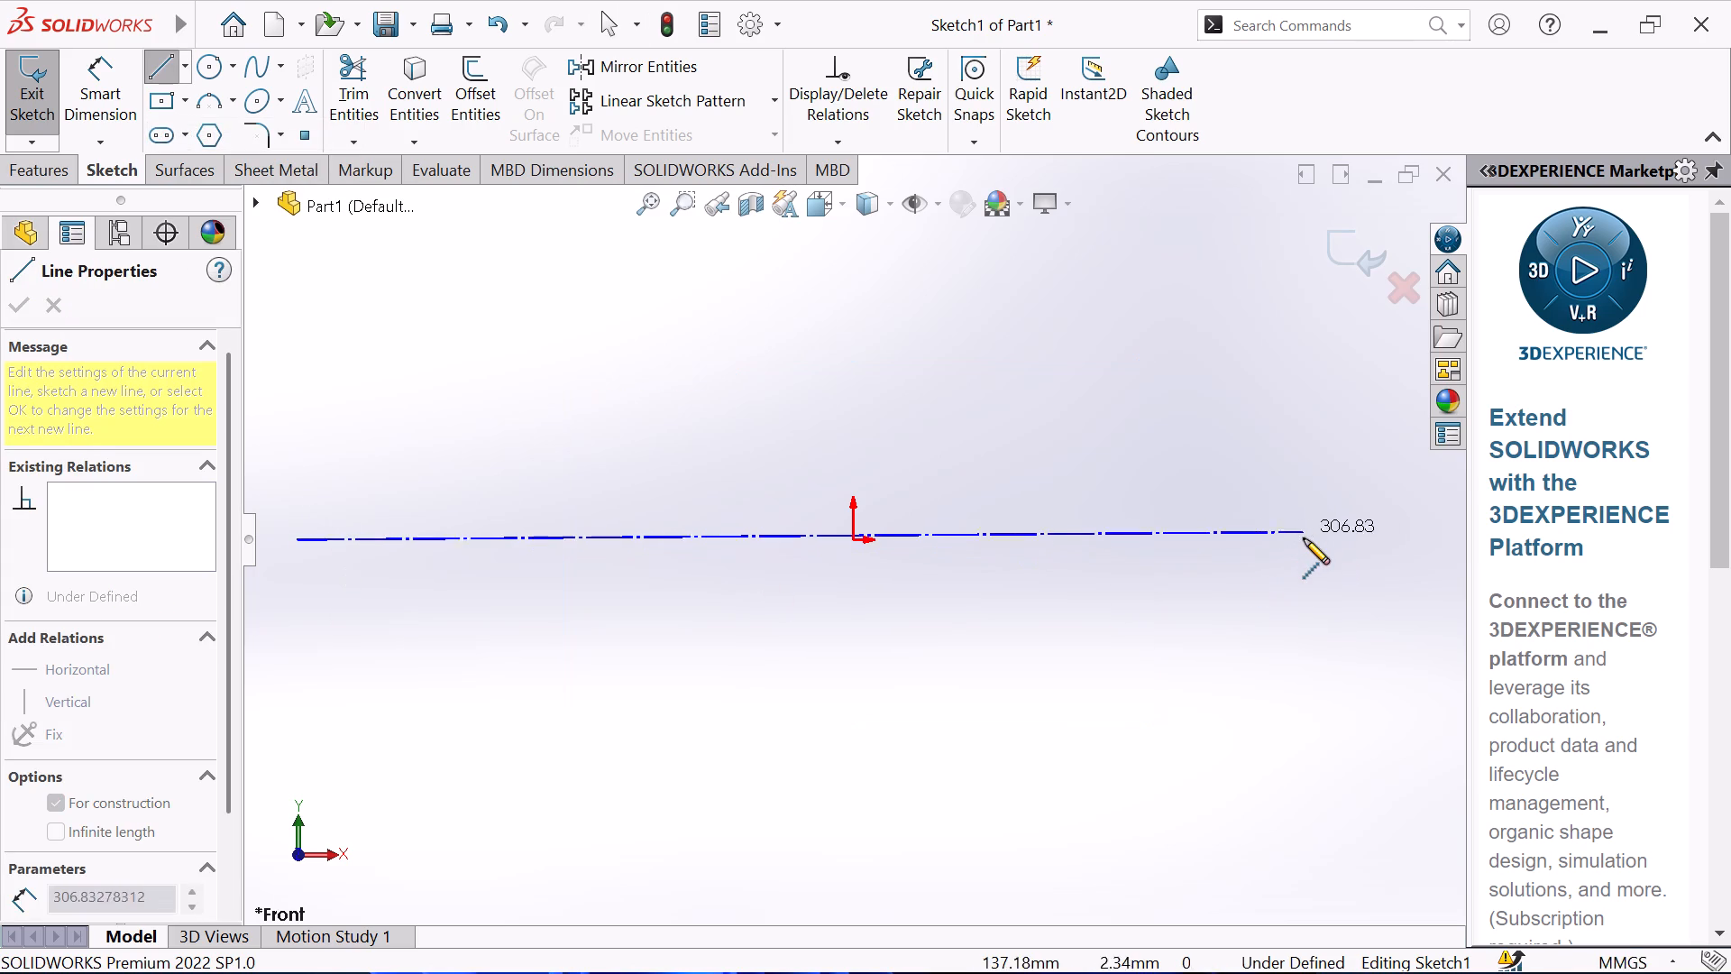
left_click(1348, 543)
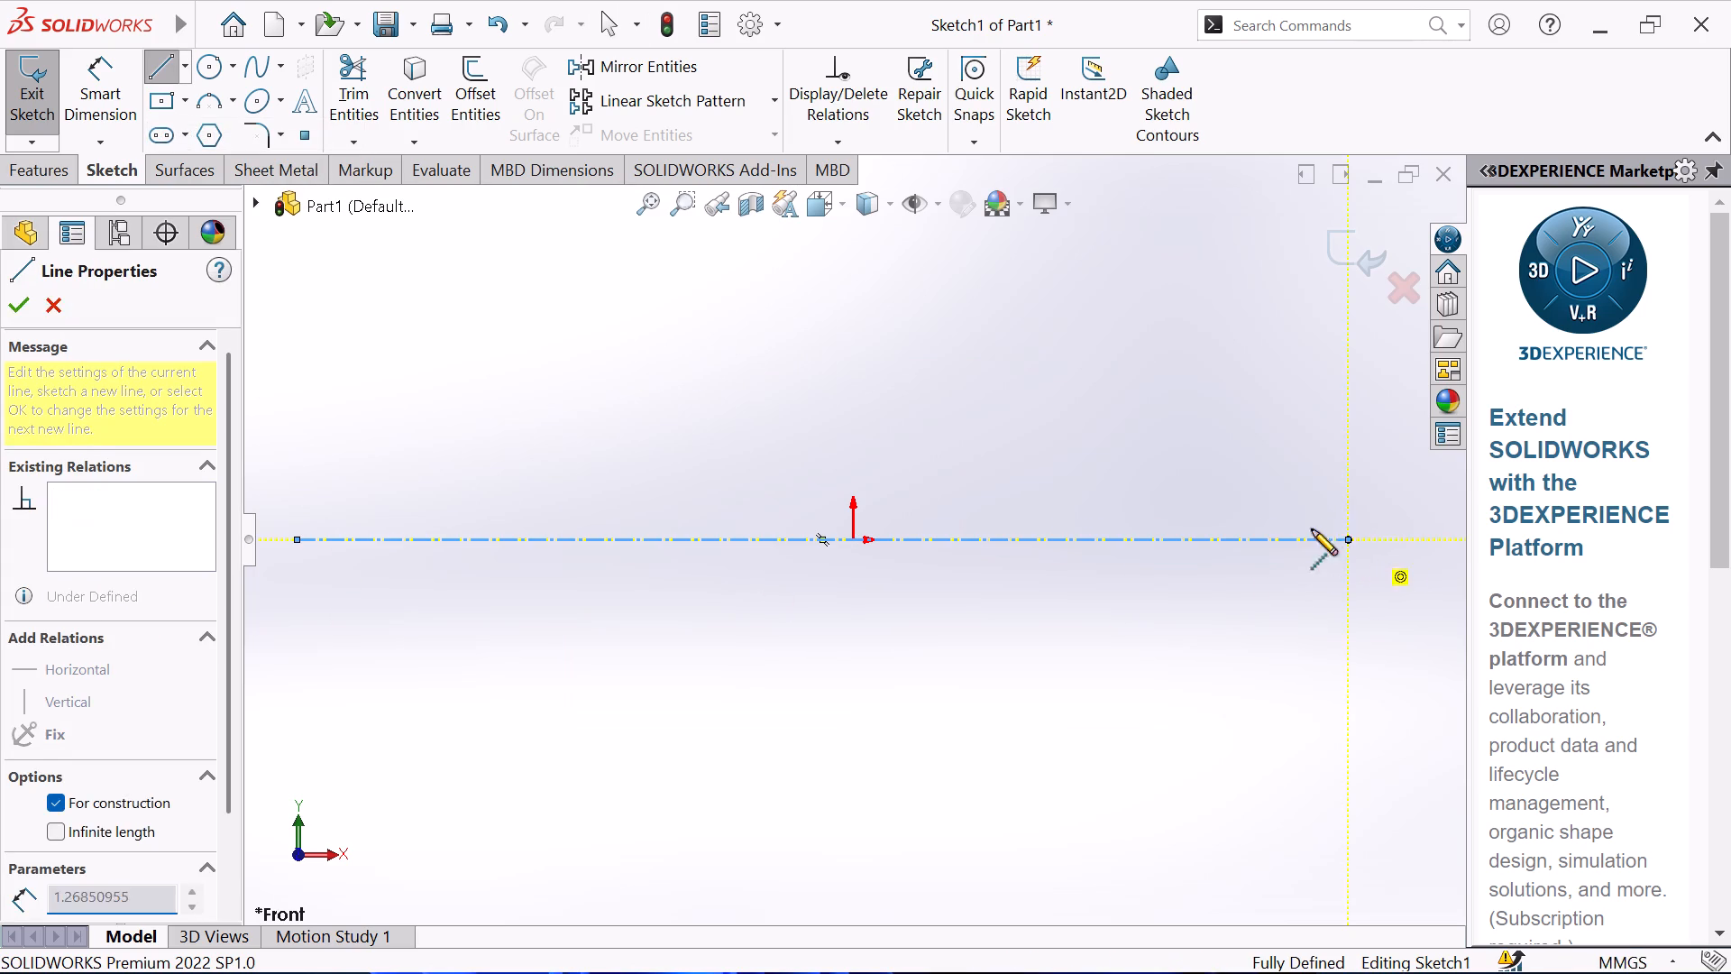
right_click(1249, 499)
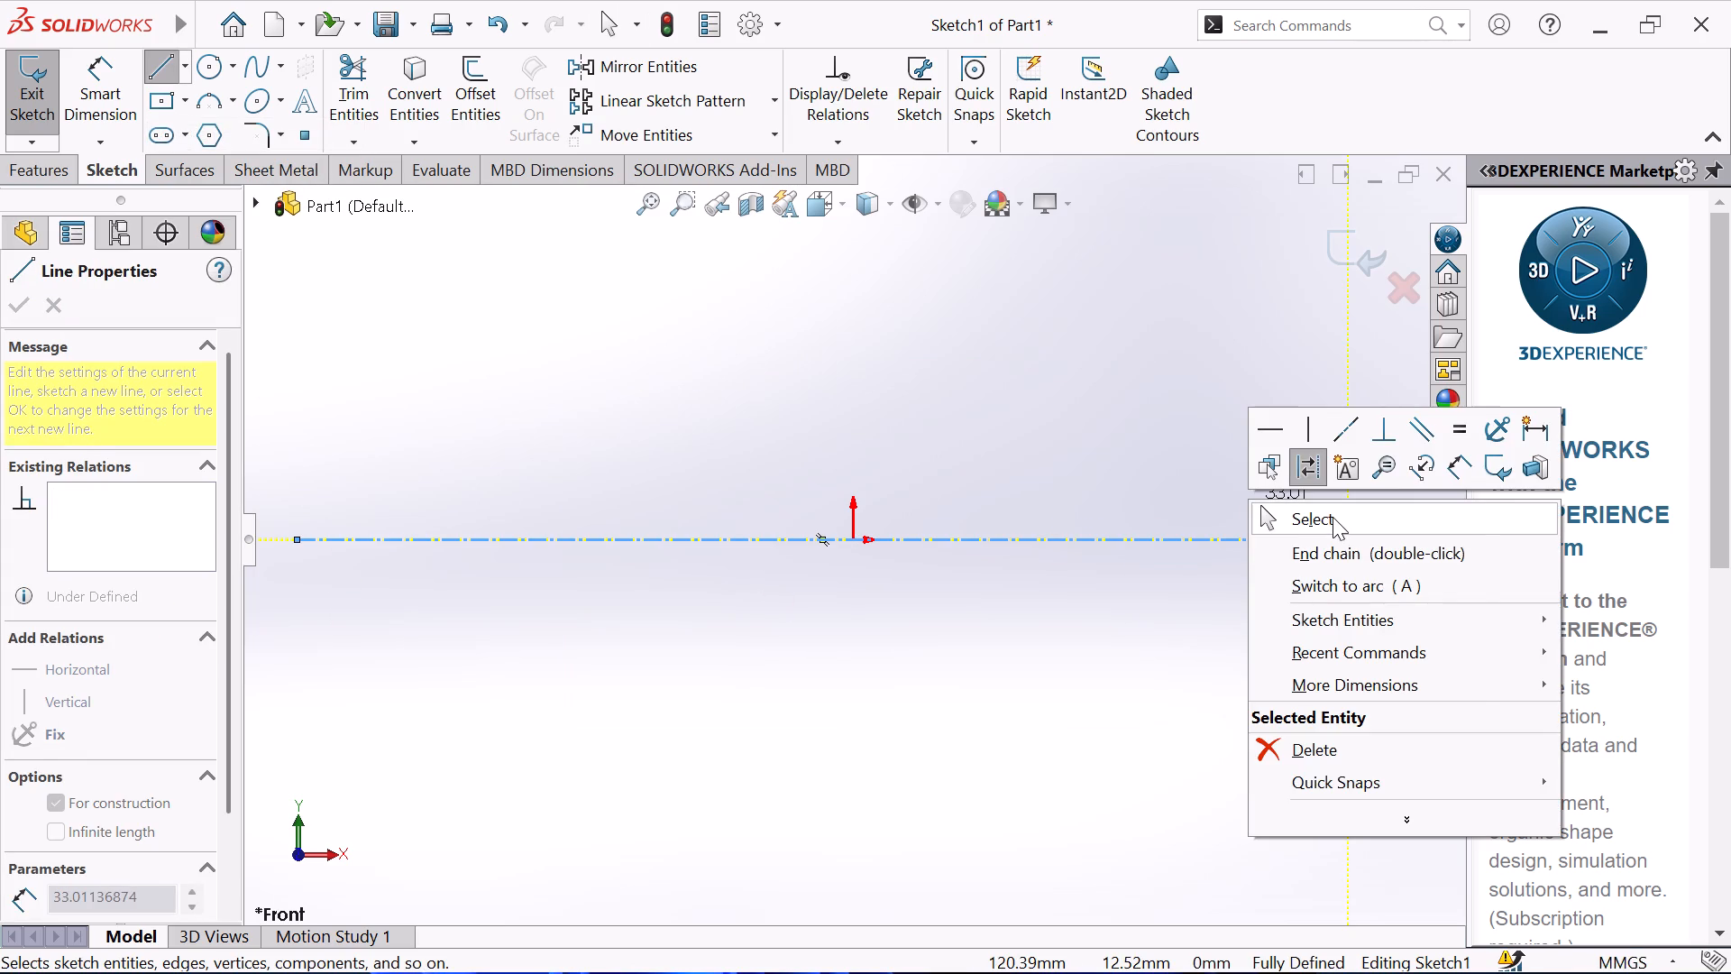
left_click(1333, 517)
Draw a vertical centerline about 200 mm long through the origin, crossing the horizontal centerline.
left_click(188, 77)
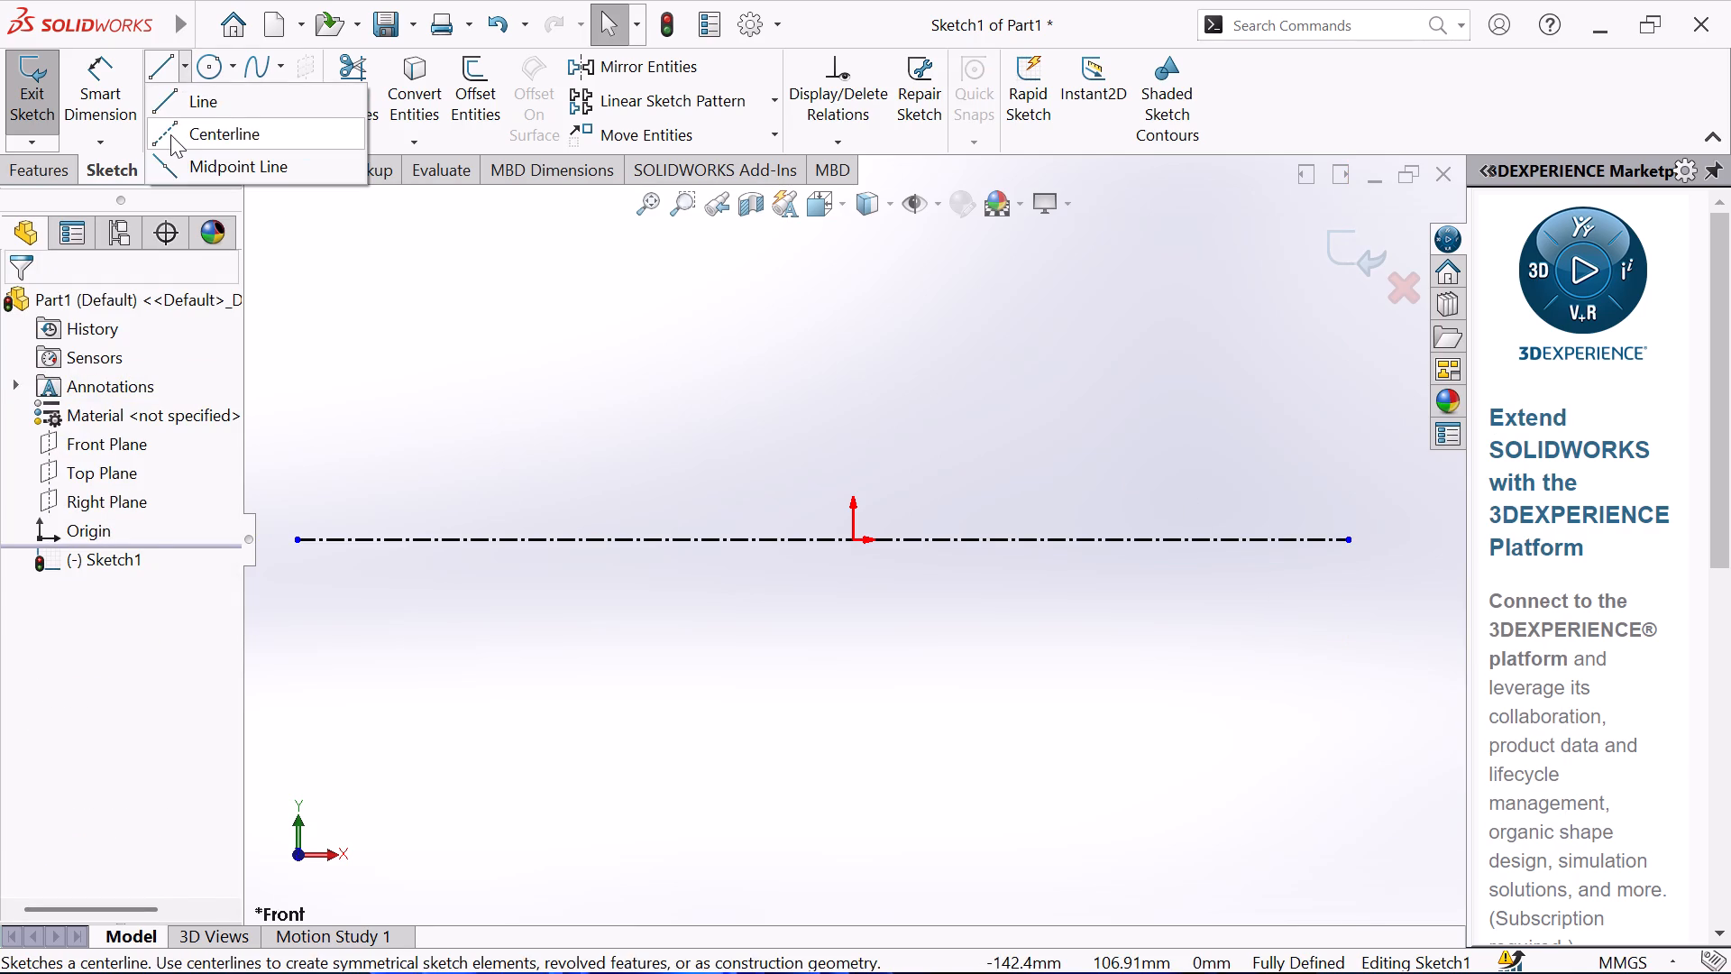
left_click(170, 135)
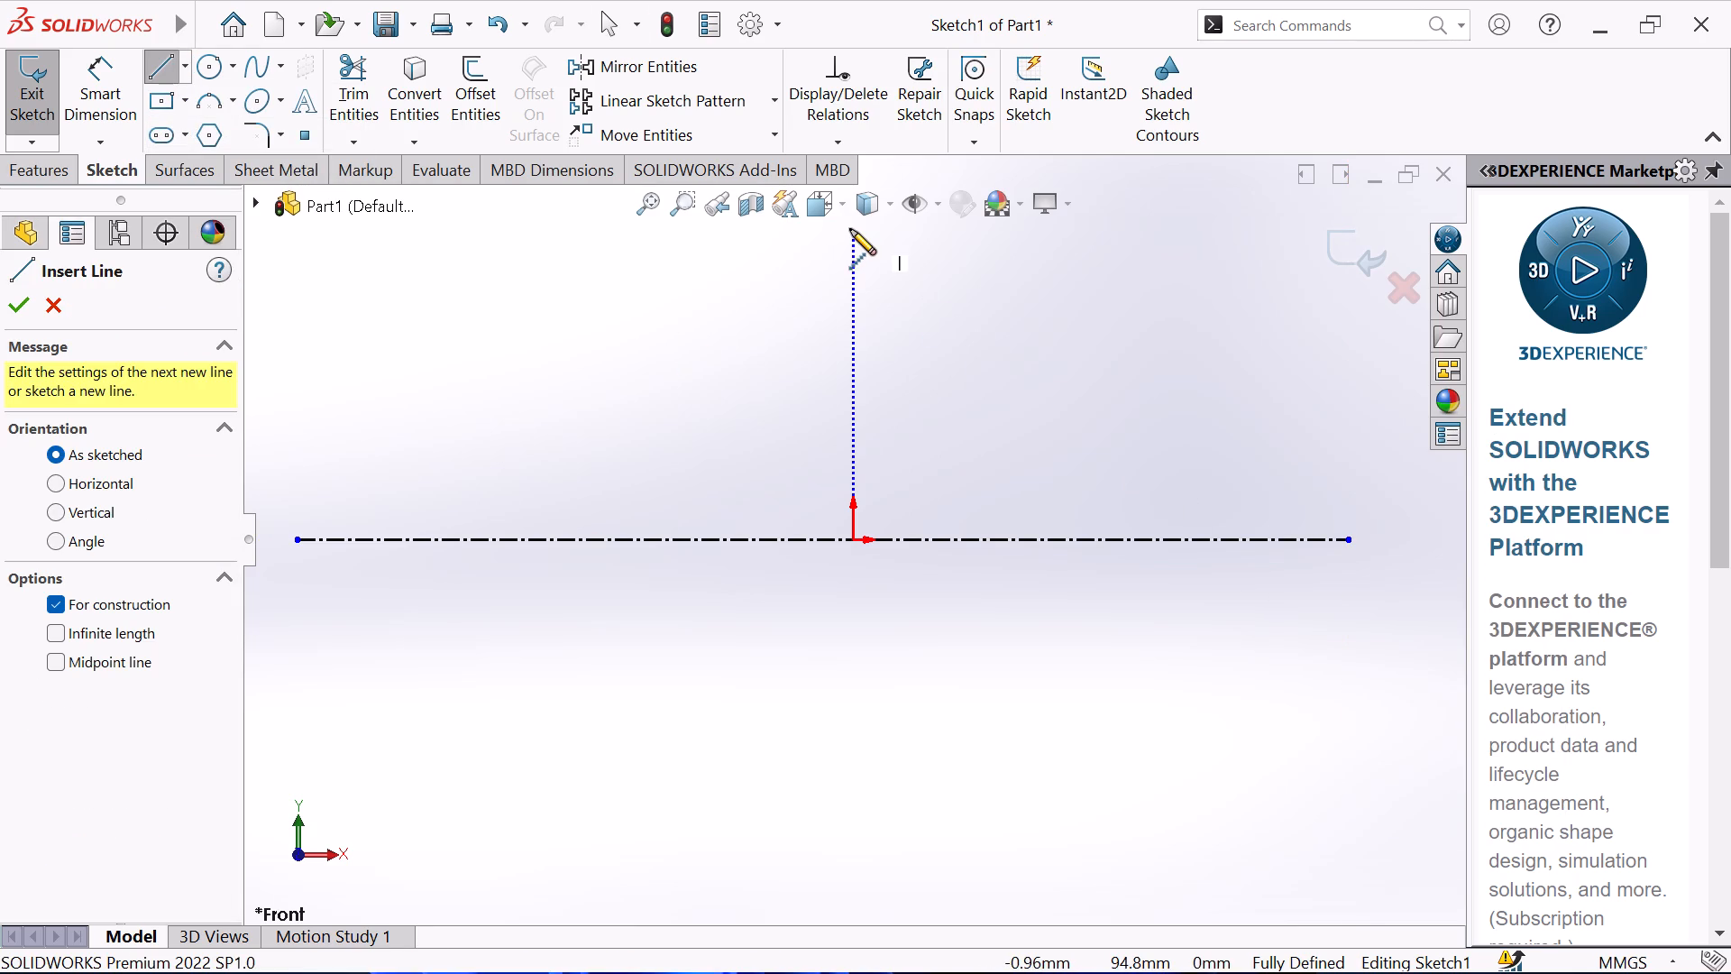
left_click(850, 229)
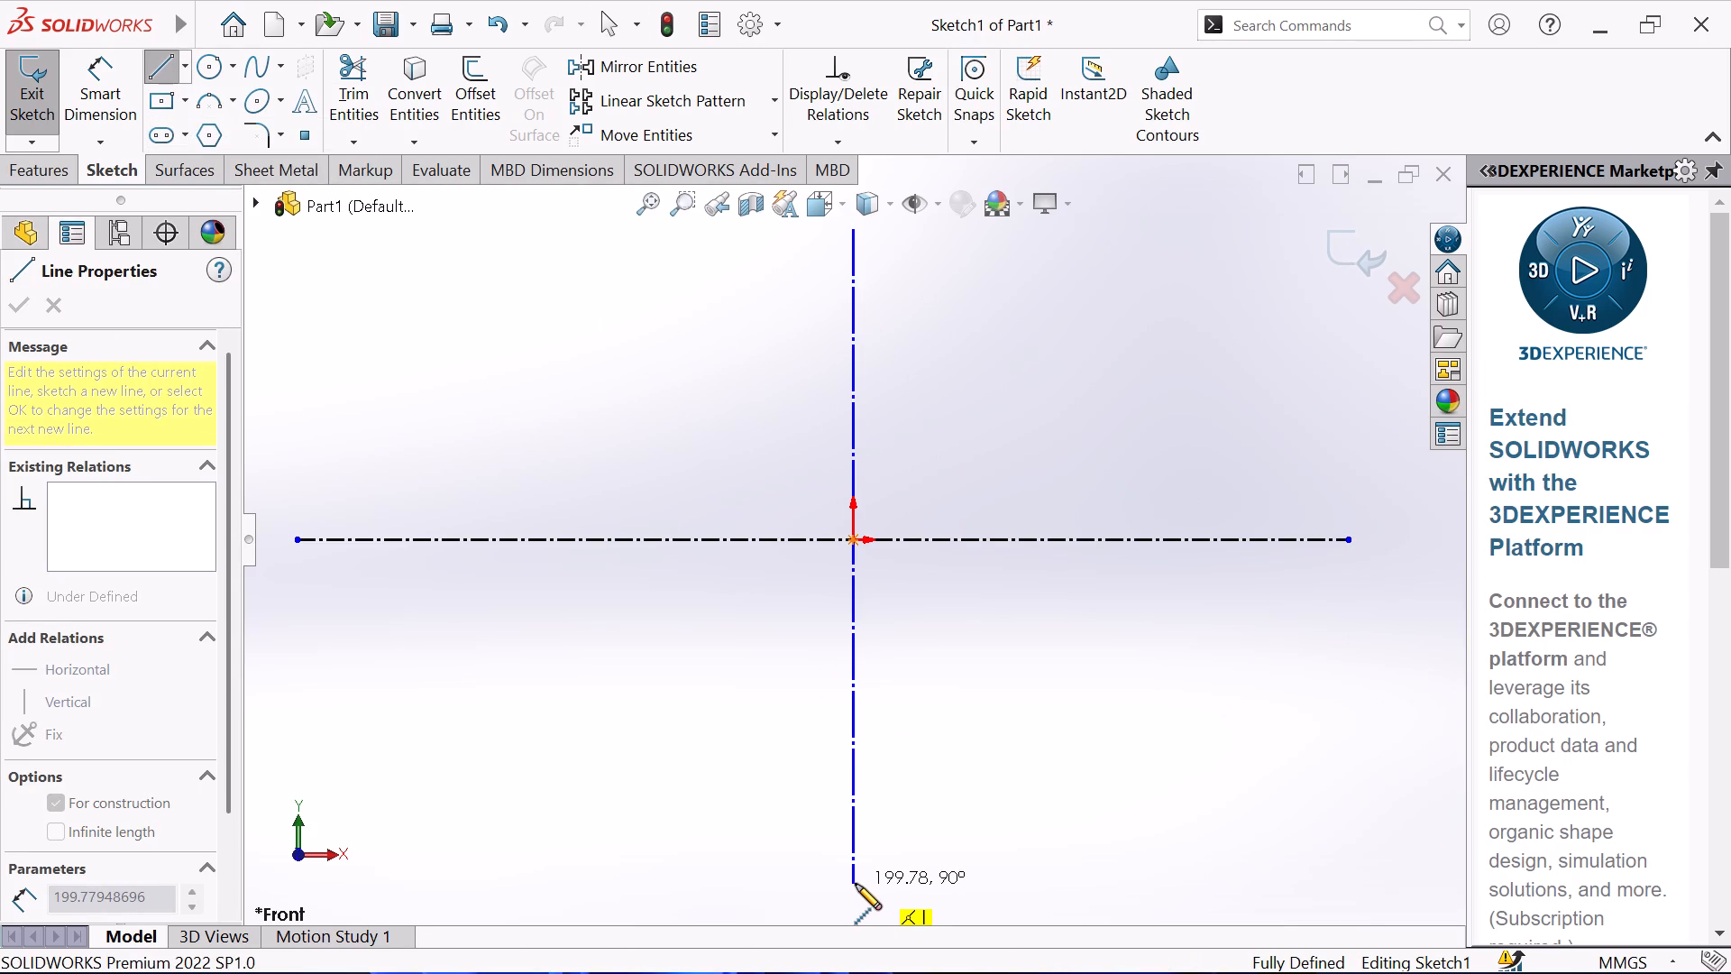
left_click(856, 884)
right_click(726, 752)
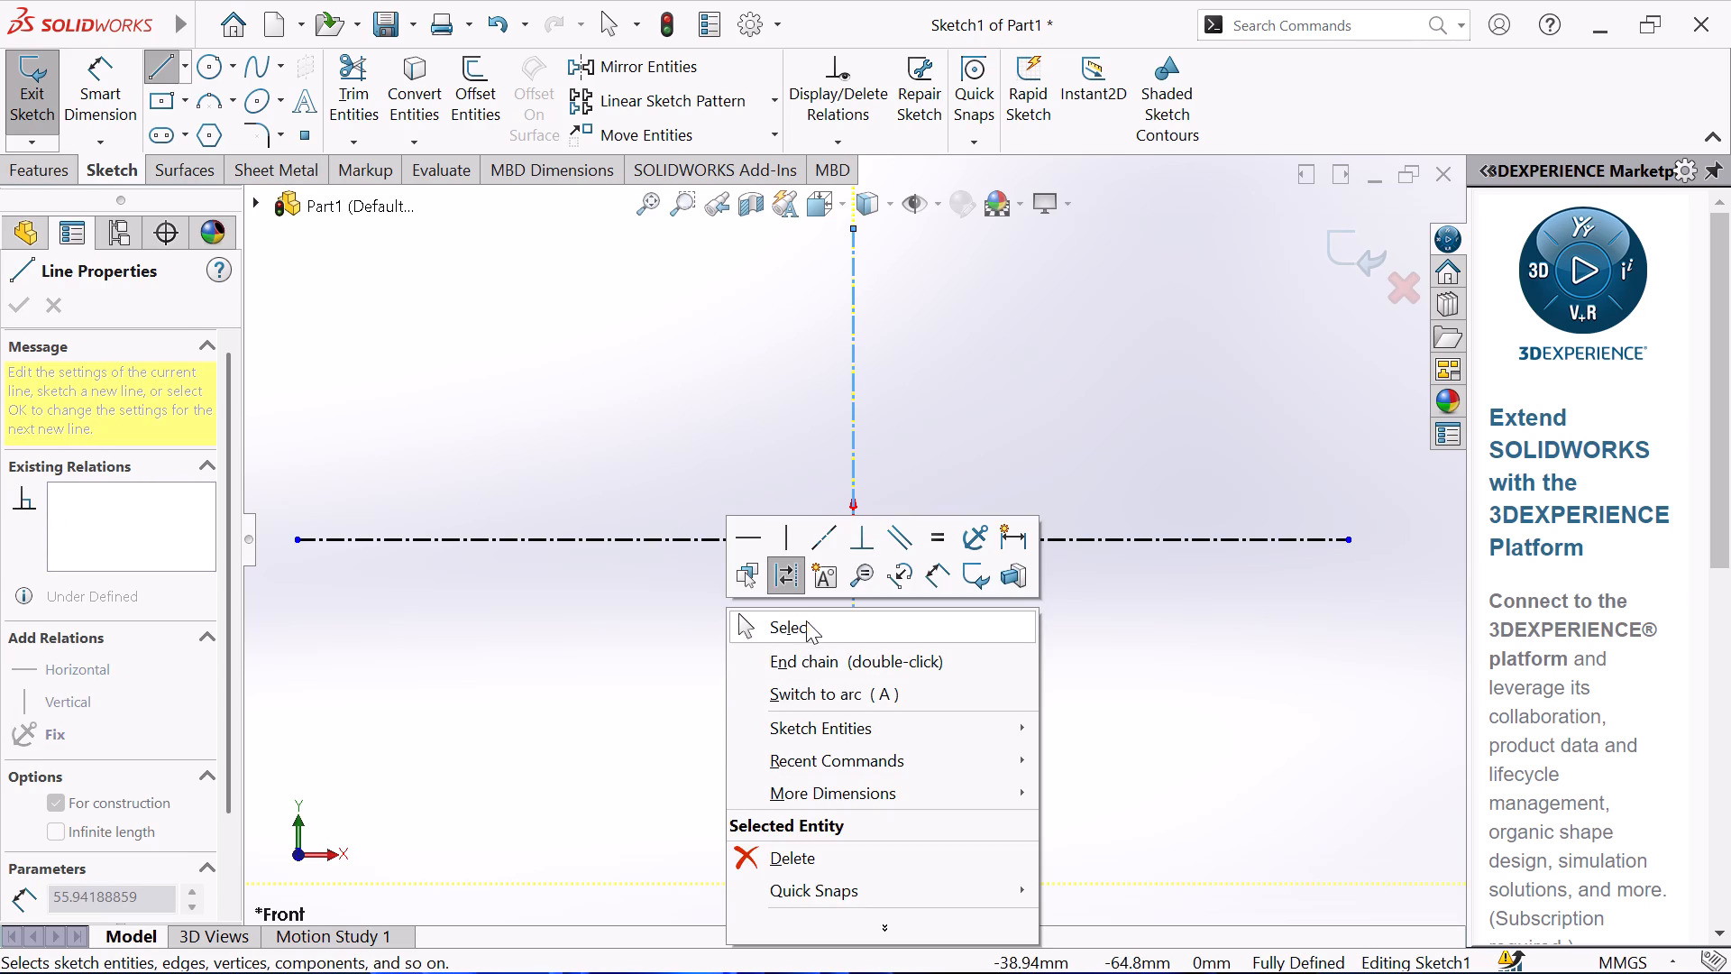
left_click(807, 629)
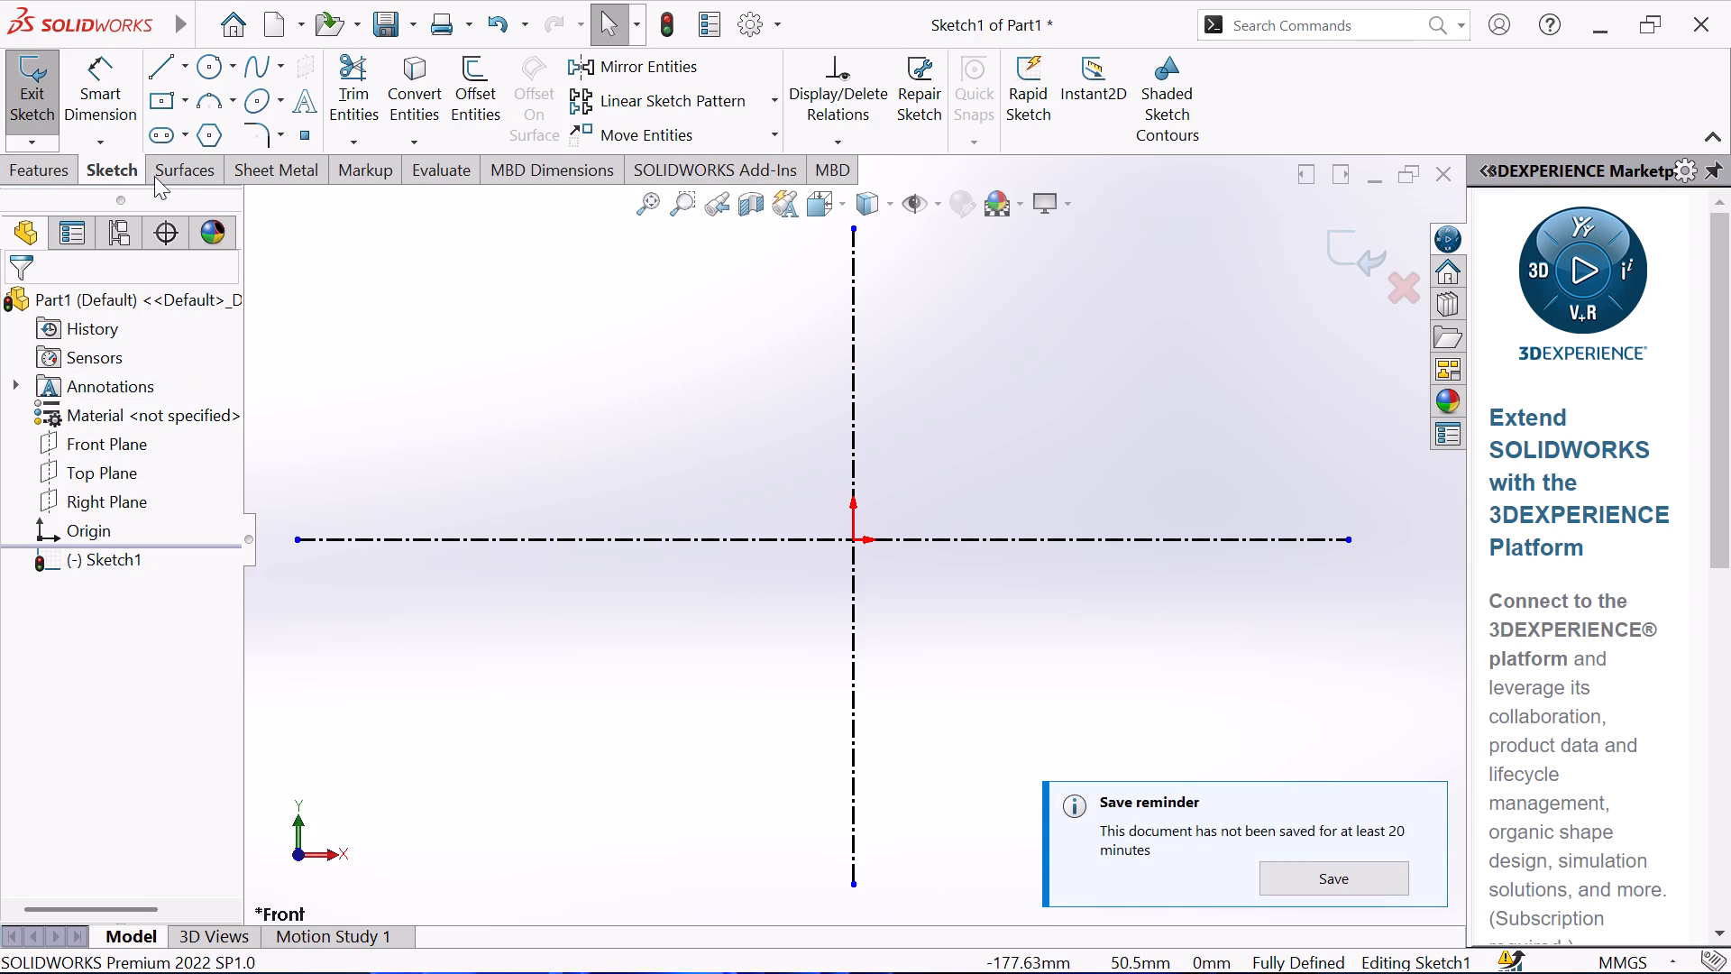
Sketch a circle centred on the origin with a radius of about 45 mm.
left_click(208, 68)
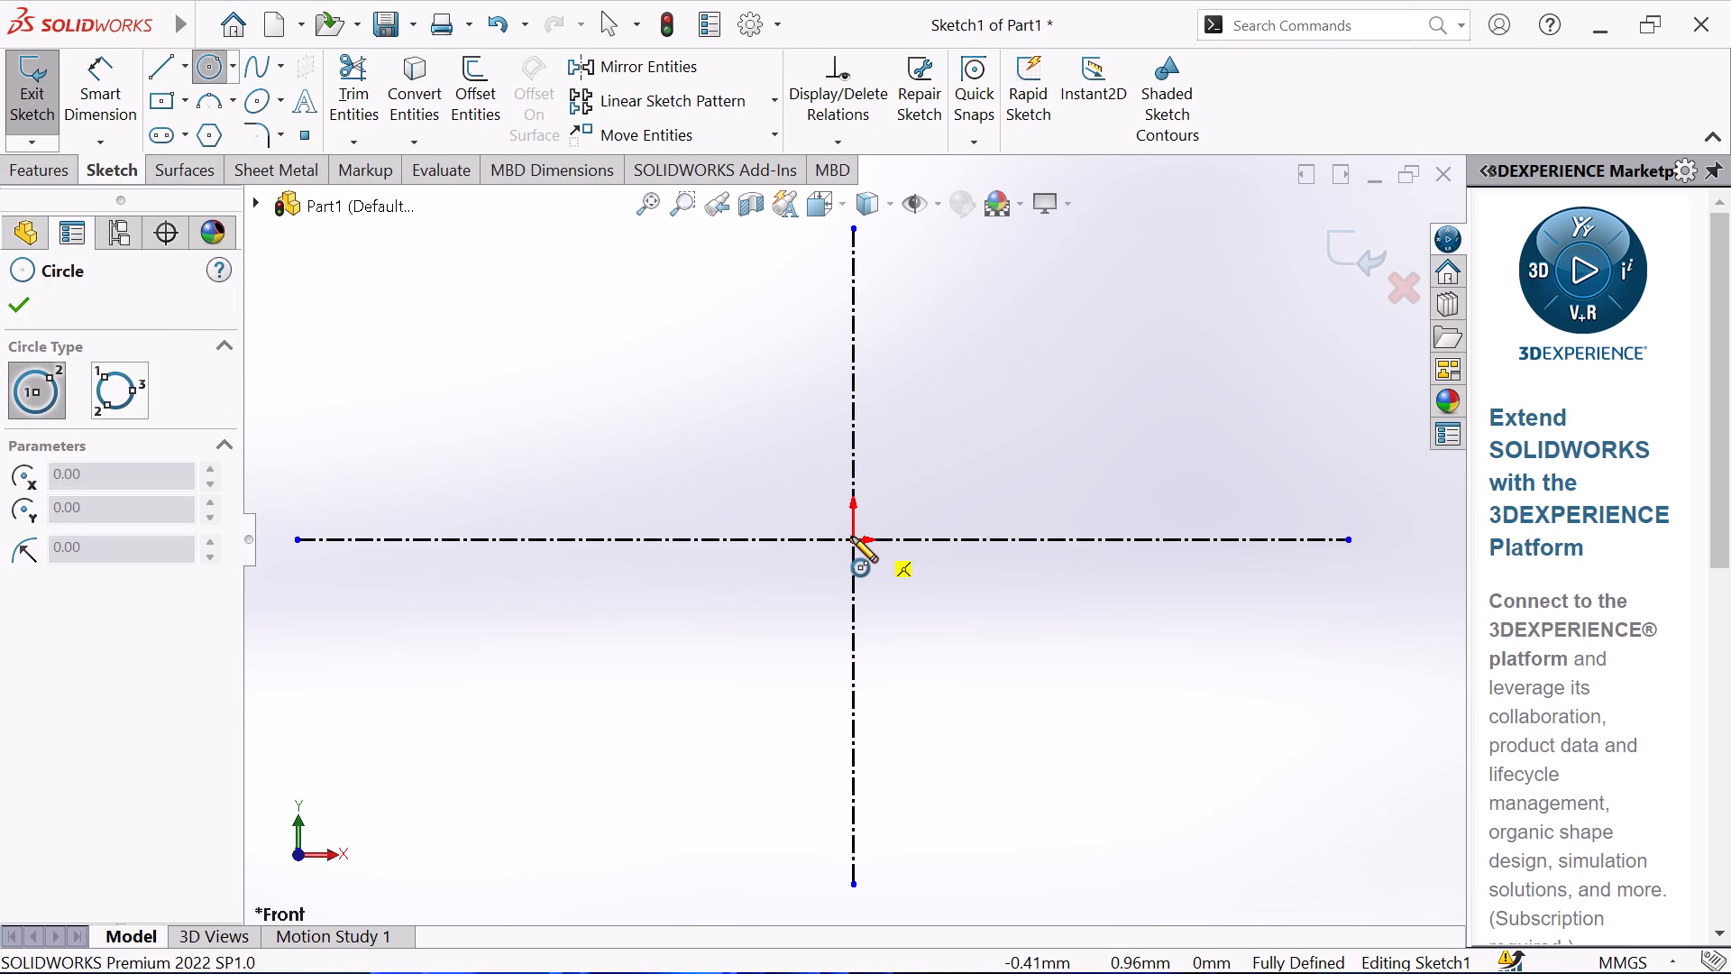
left_click(852, 537)
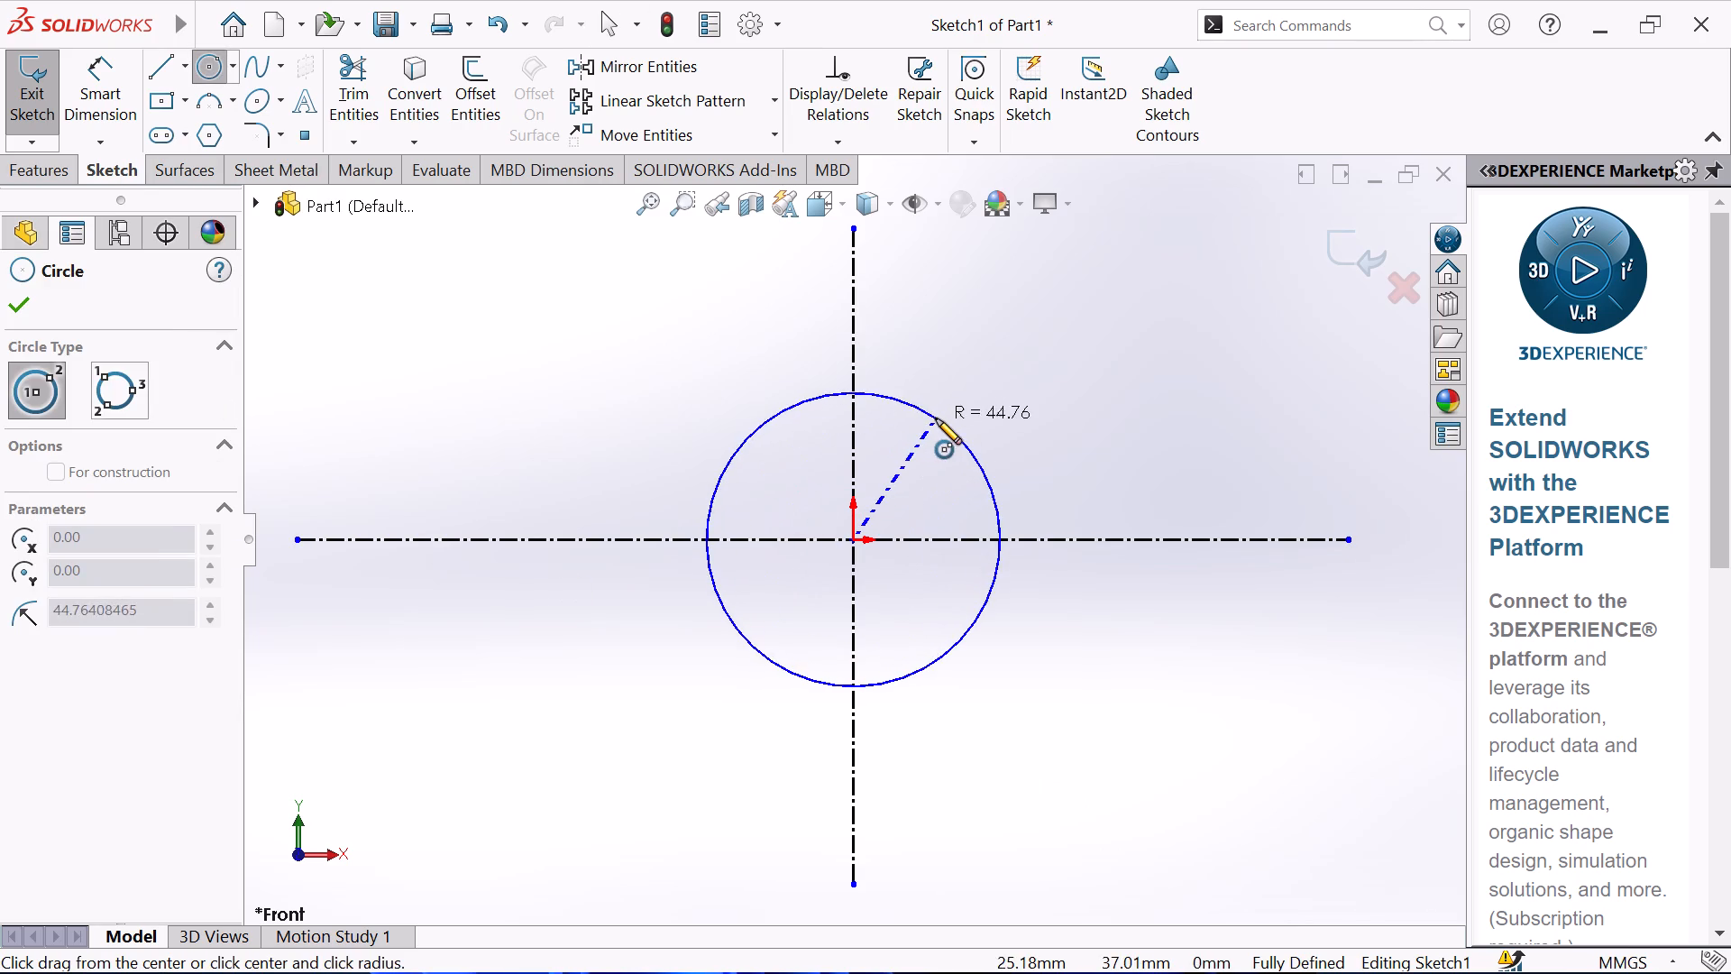
left_click(936, 418)
right_click(490, 372)
left_click(572, 403)
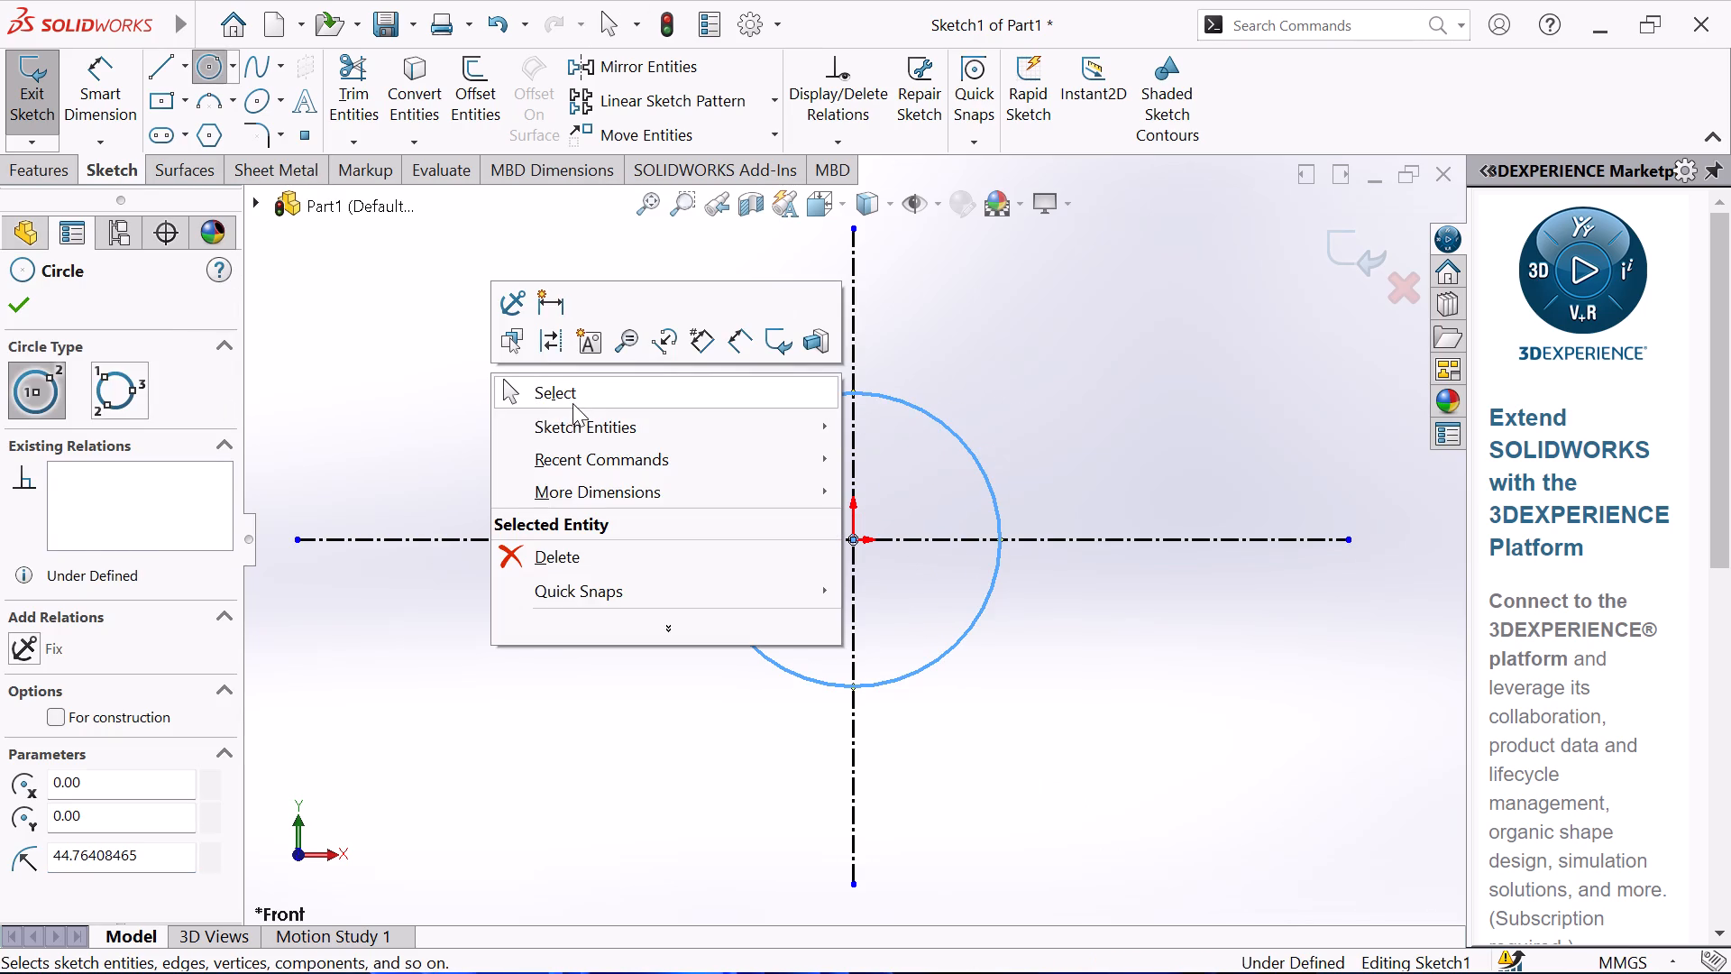
Dimension the circle's diameter at 75 mm, placing the dimension beside the circle.
left_click(116, 83)
left_click(806, 404)
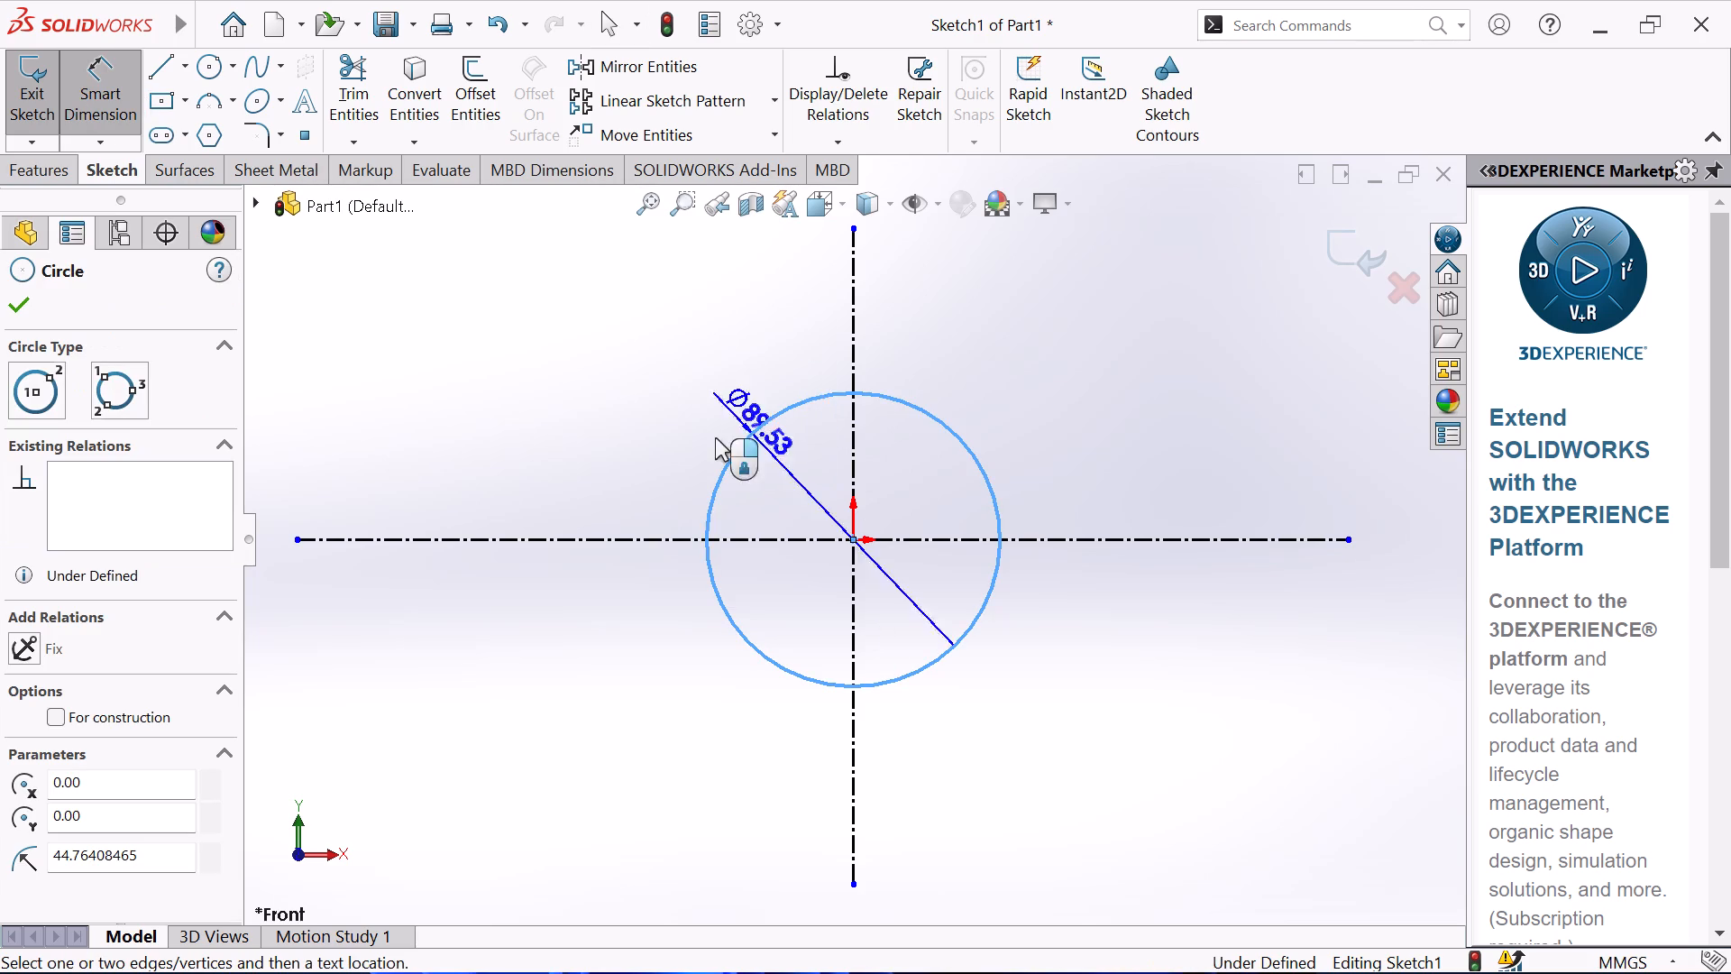
left_click(609, 453)
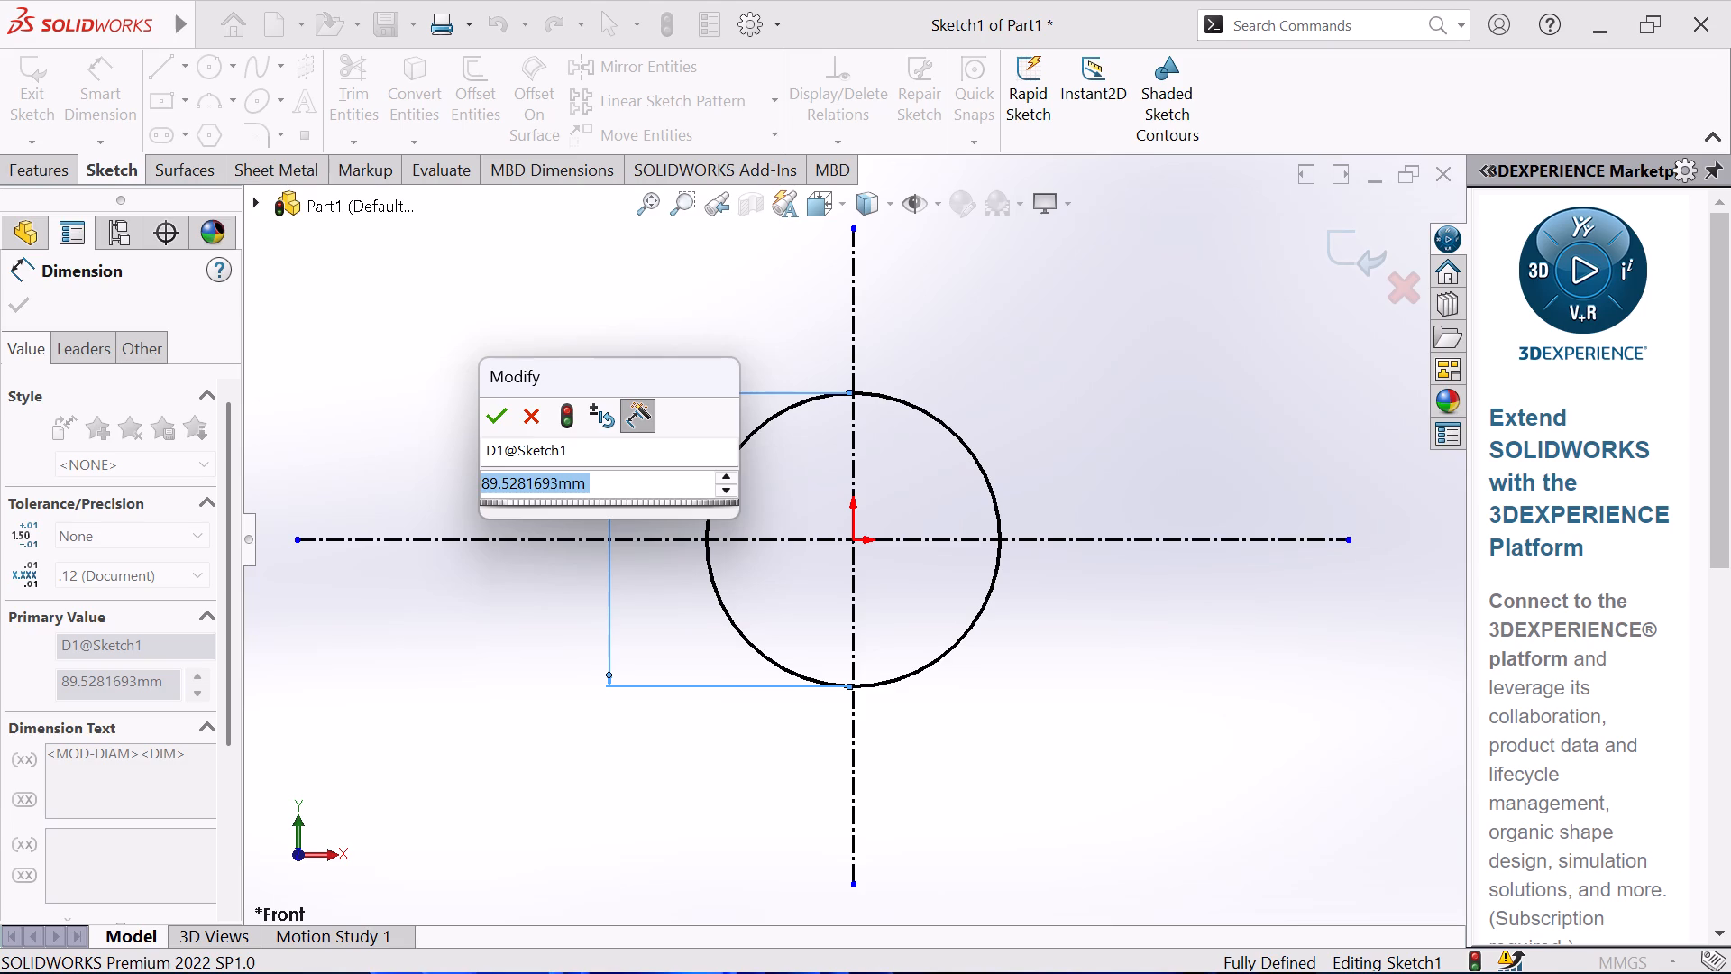
type("75")
key("Return")
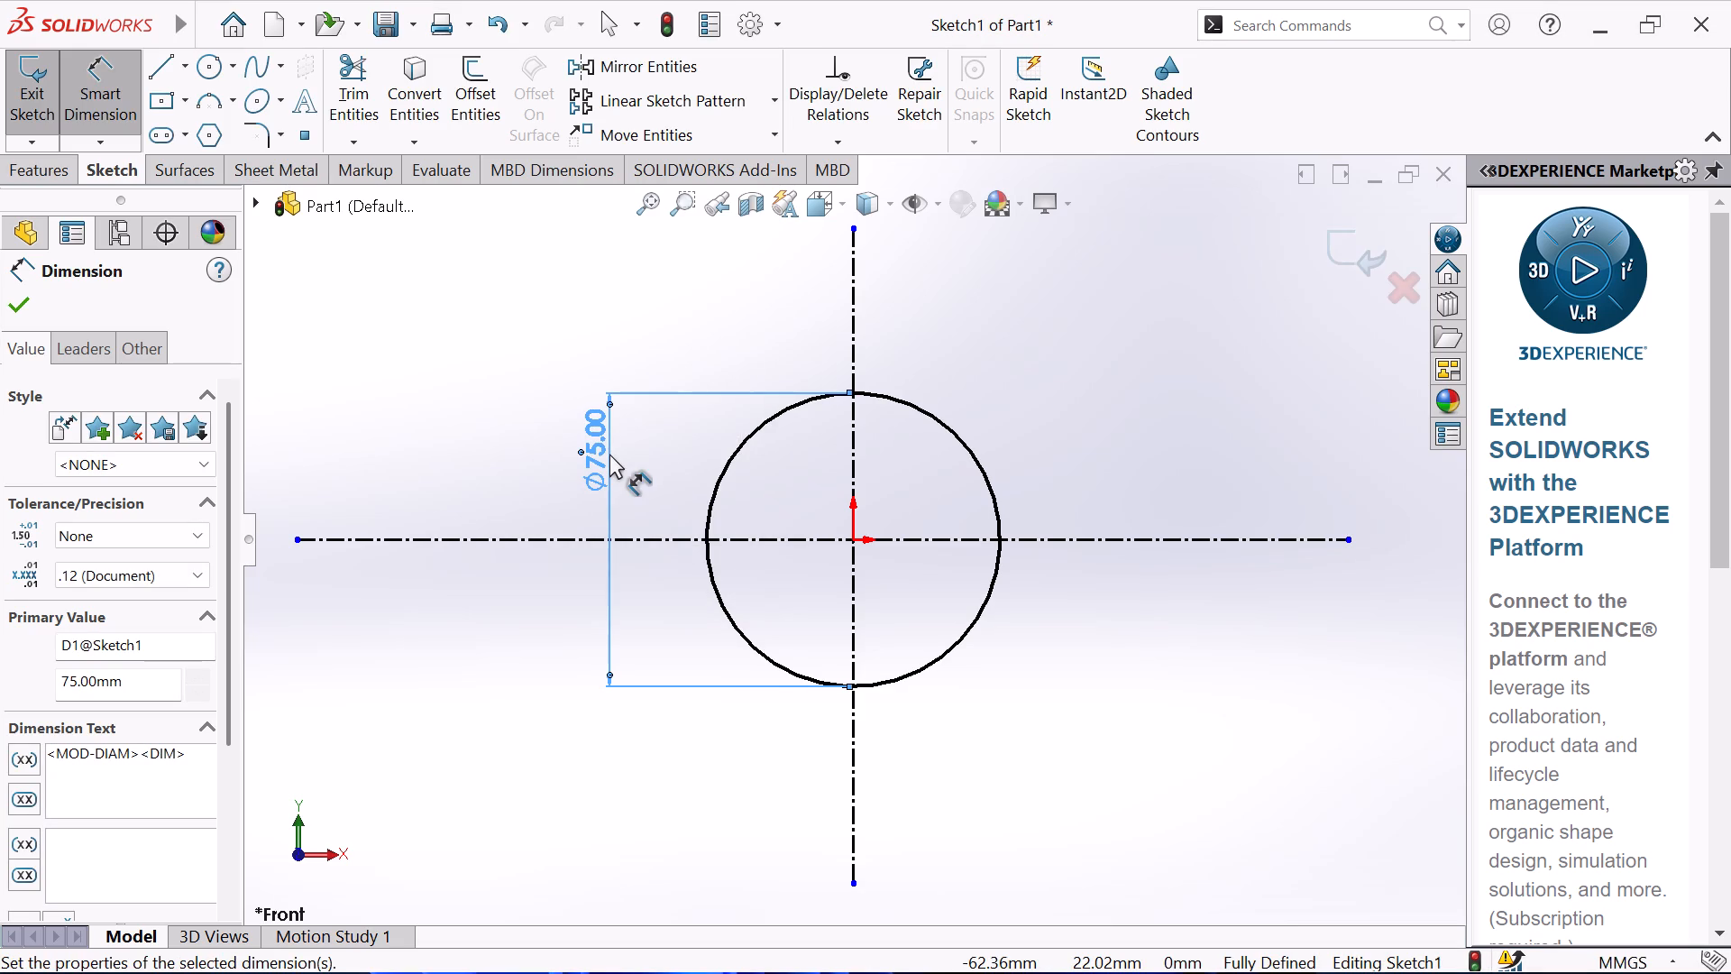
right_click(581, 315)
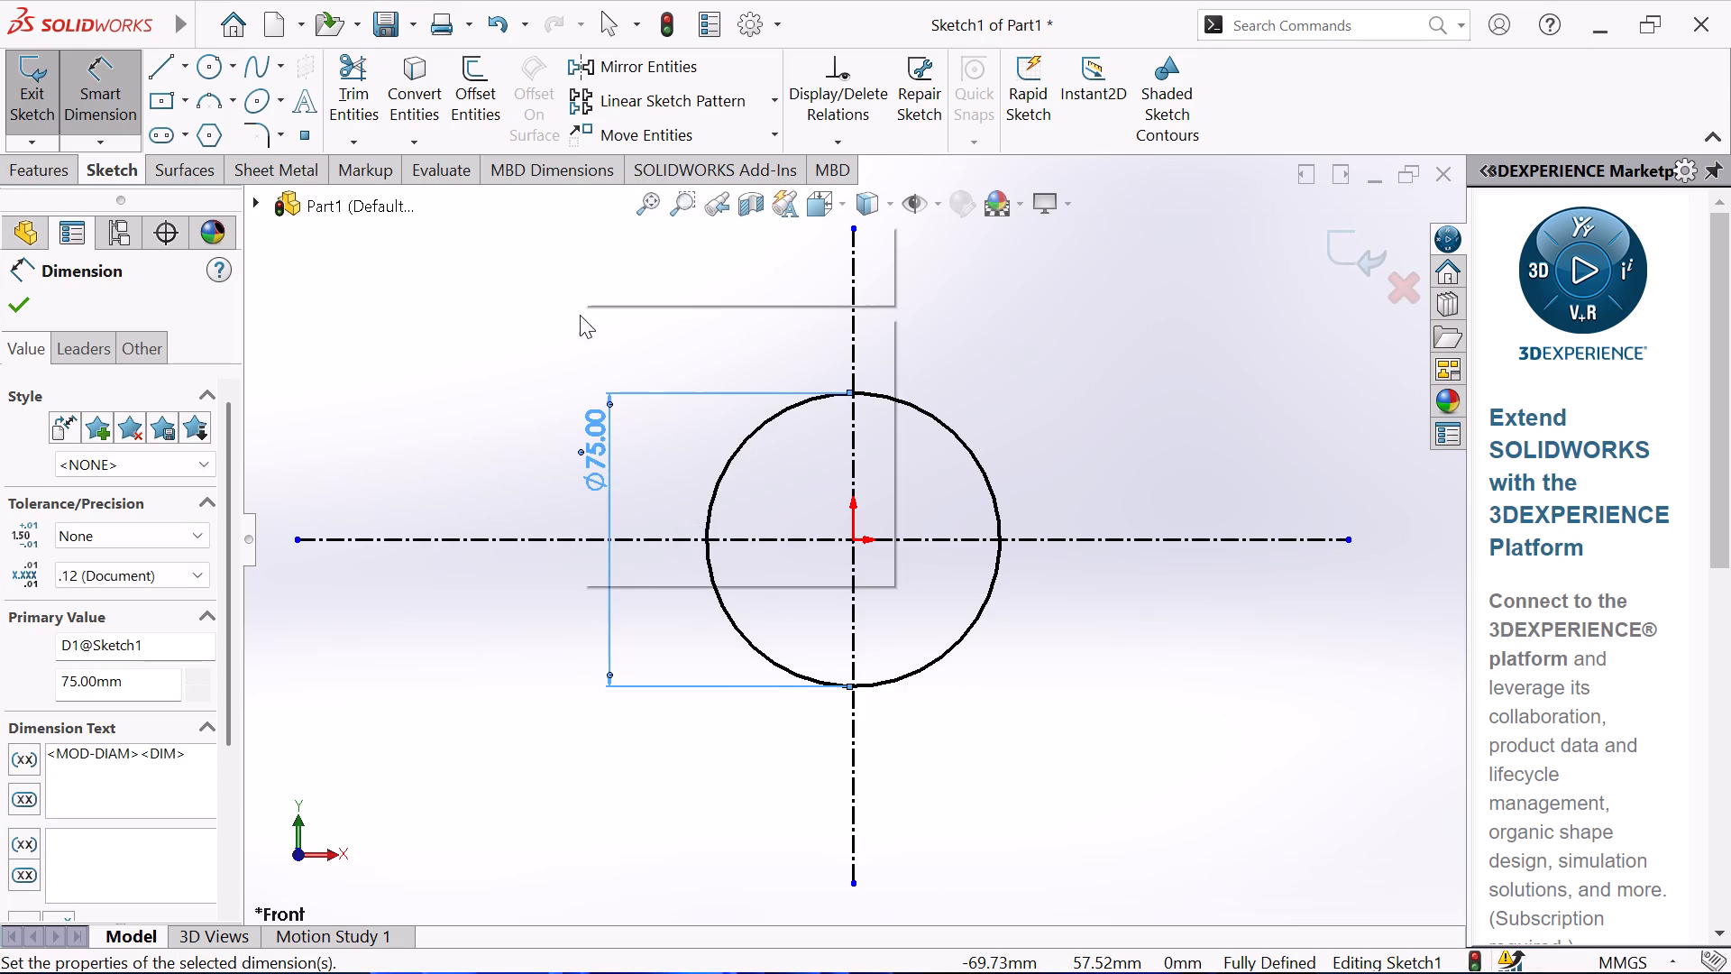
left_click(707, 400)
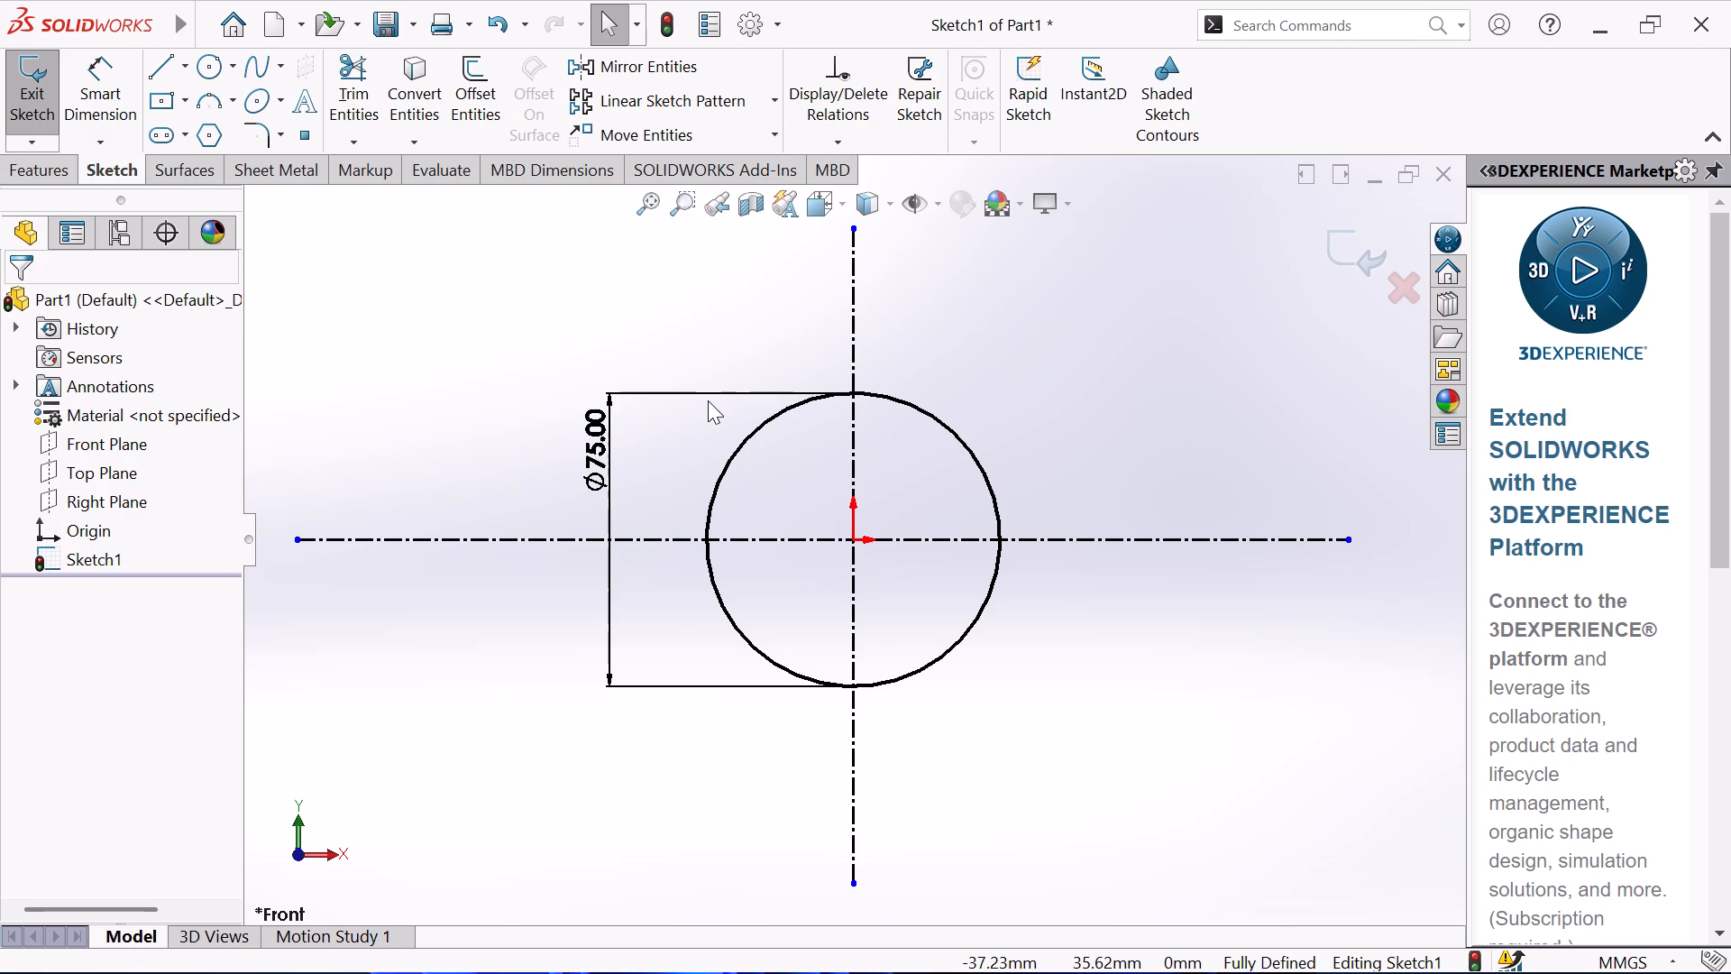
Extrude the circle sketch as a boss with a blind depth of 3 mm.
left_click(25, 156)
left_click(42, 105)
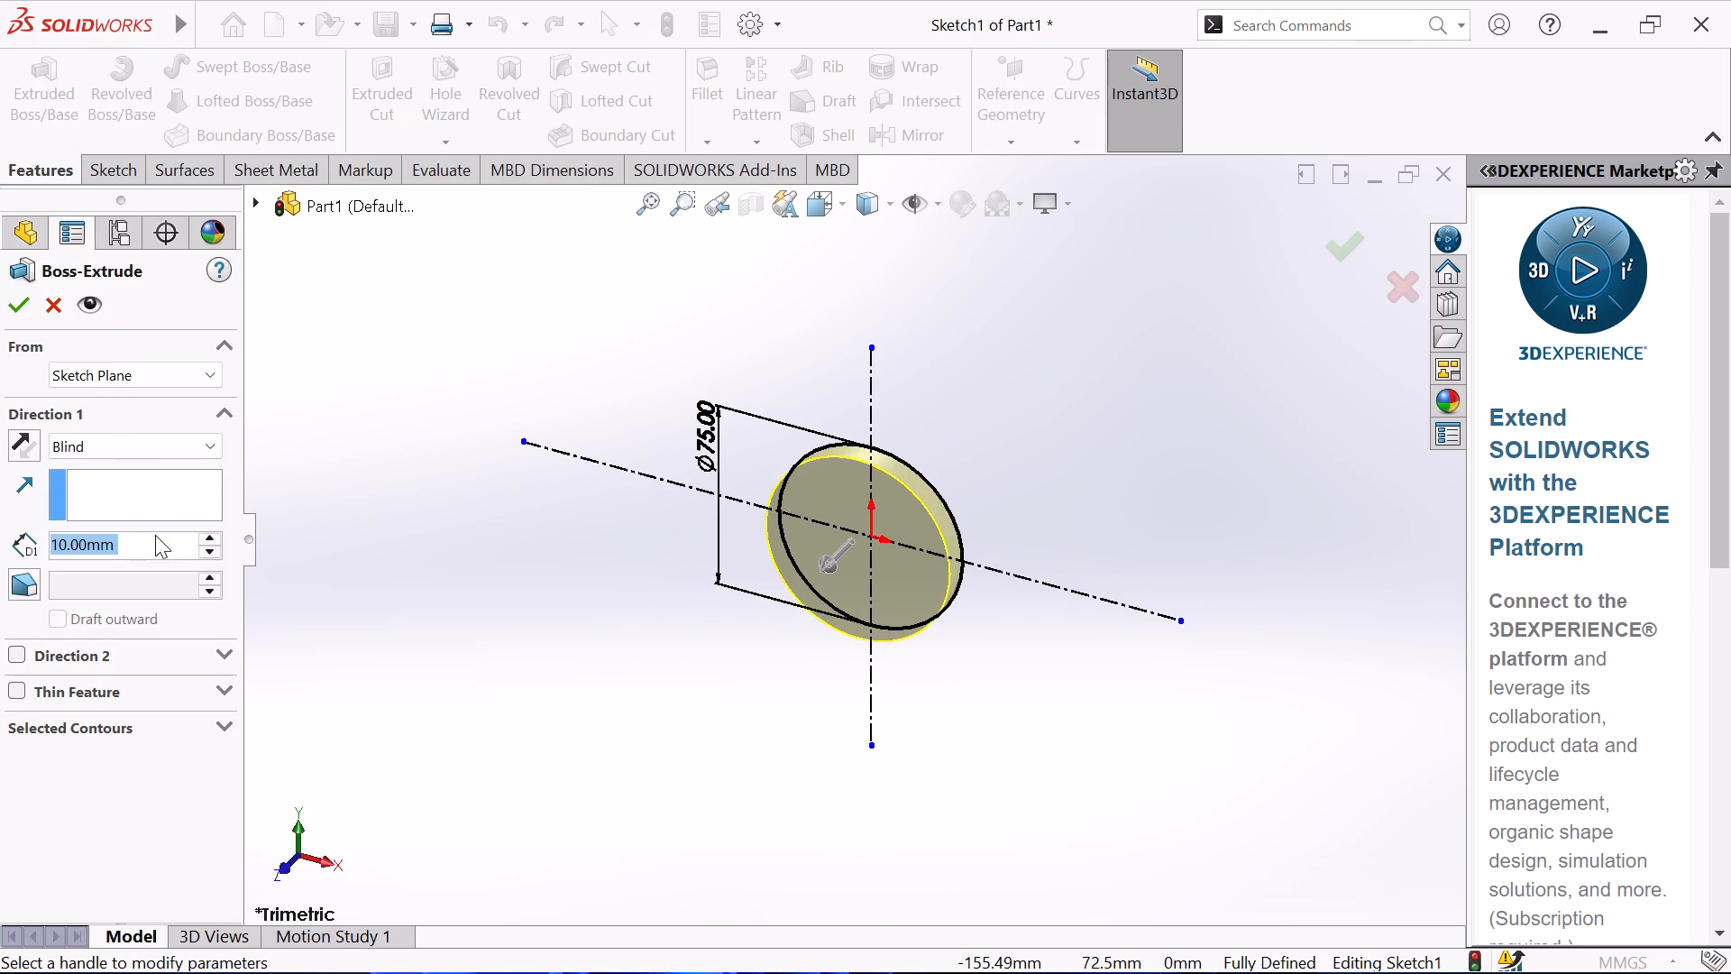
key("3")
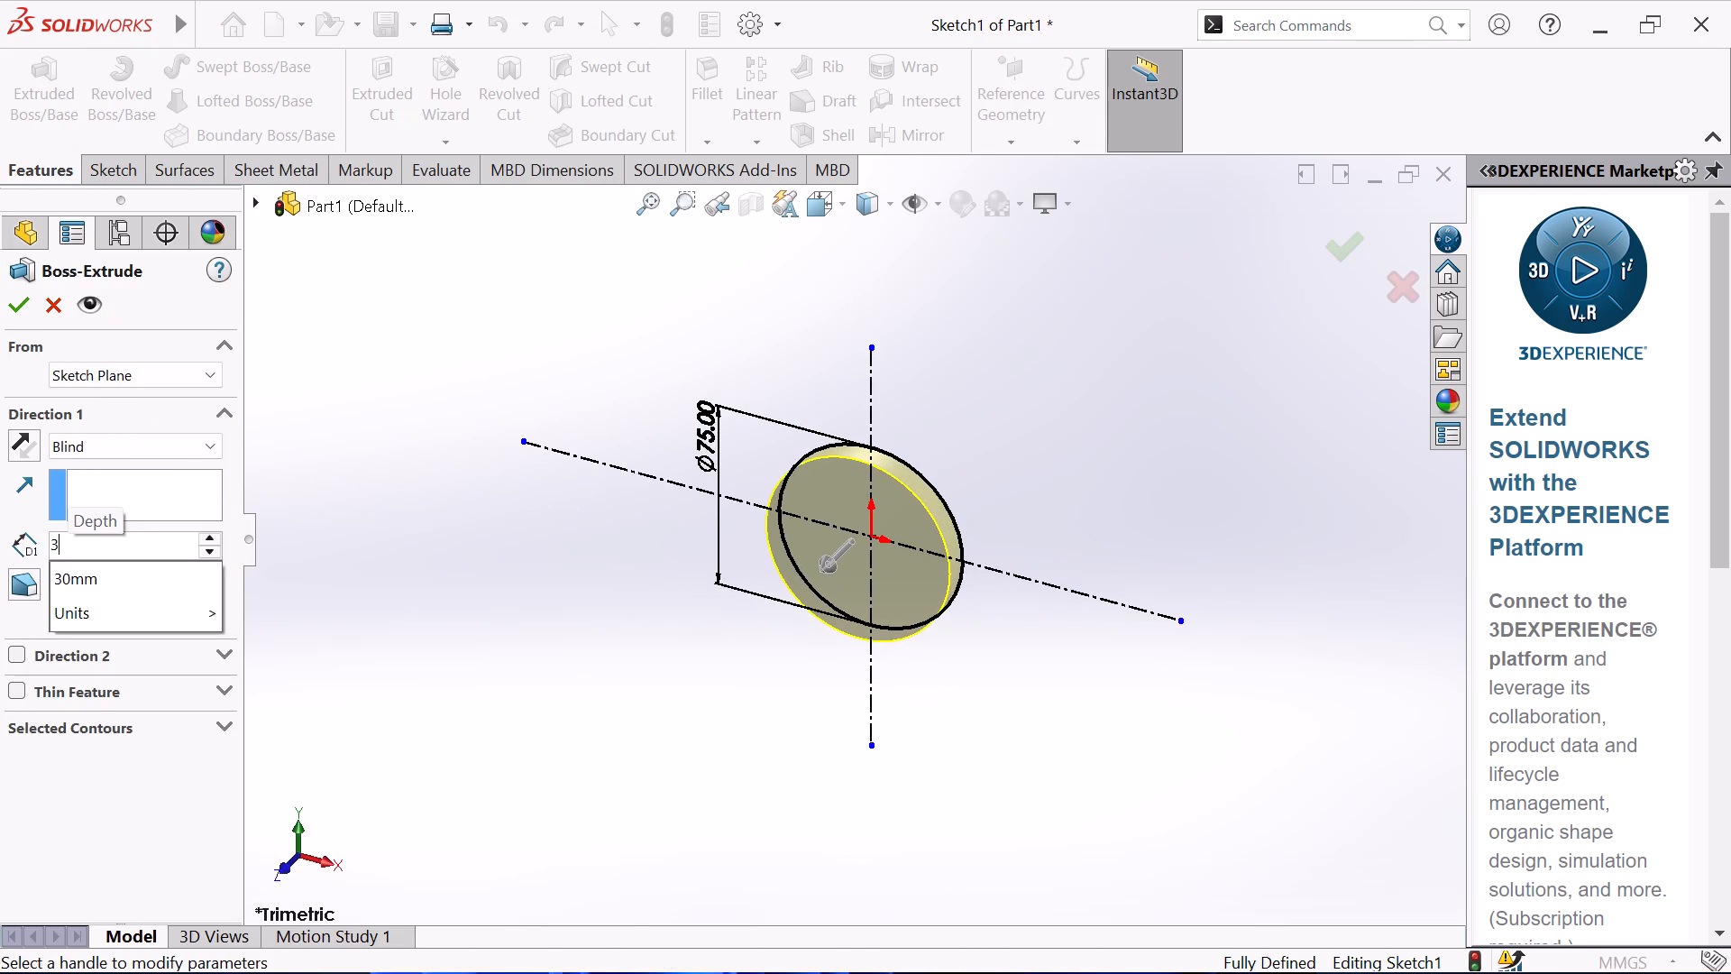
key("Return")
key("Return")
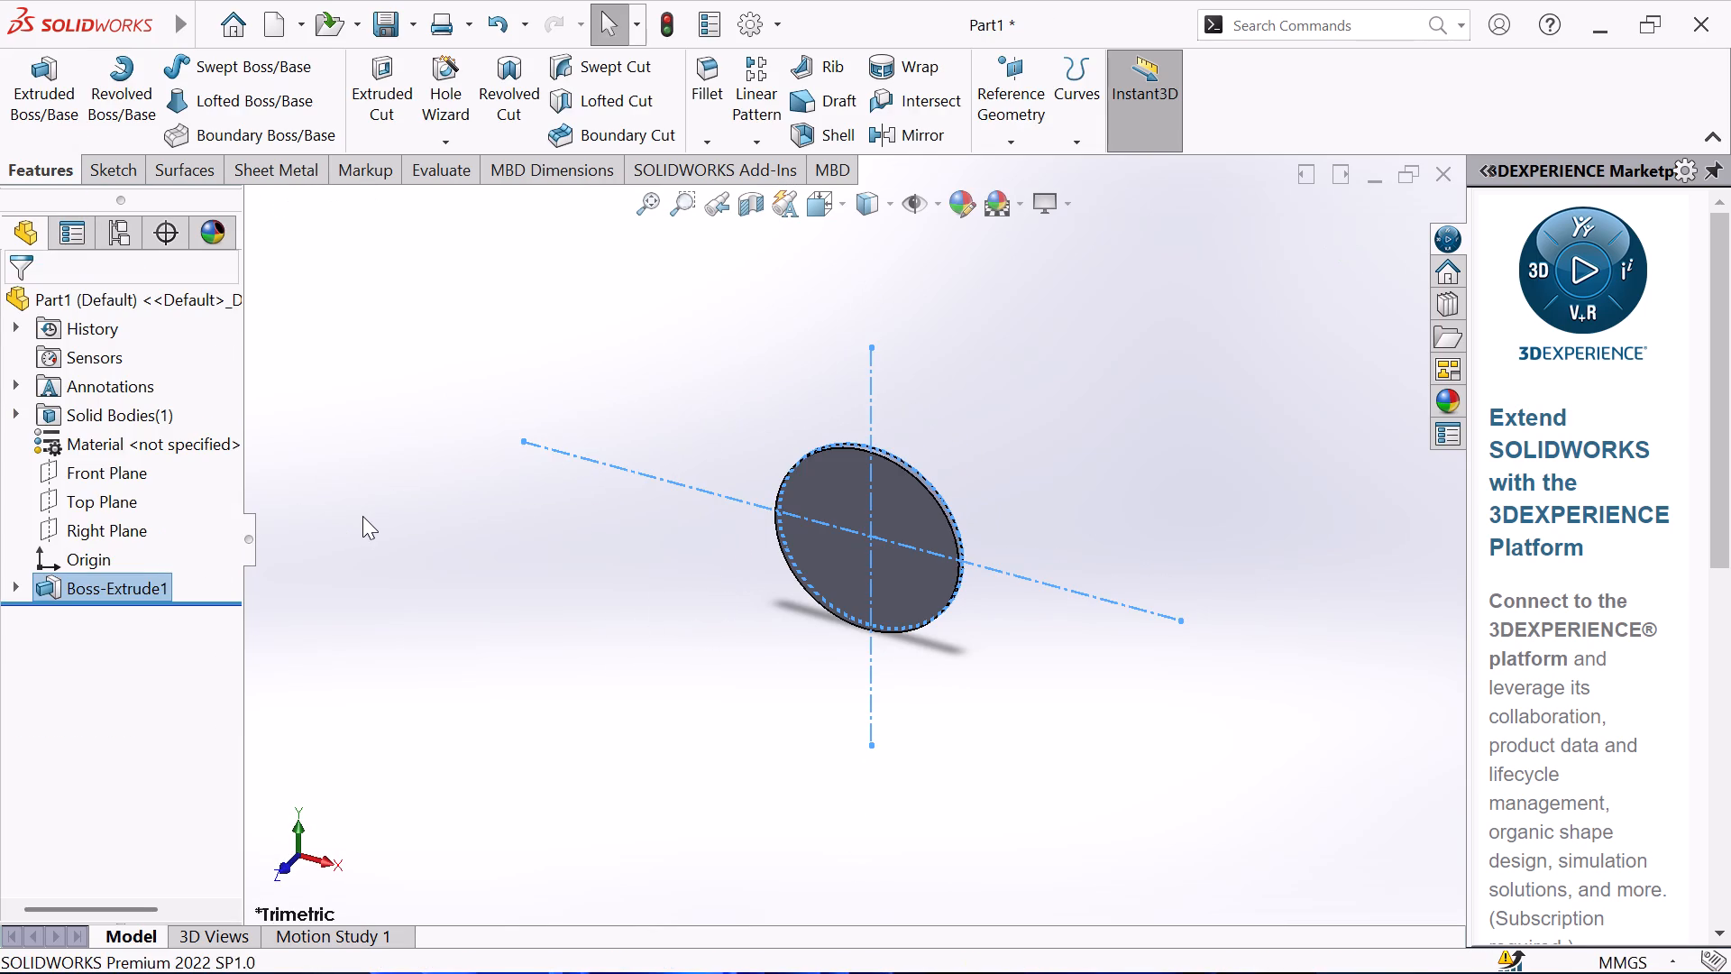
left_click(365, 516)
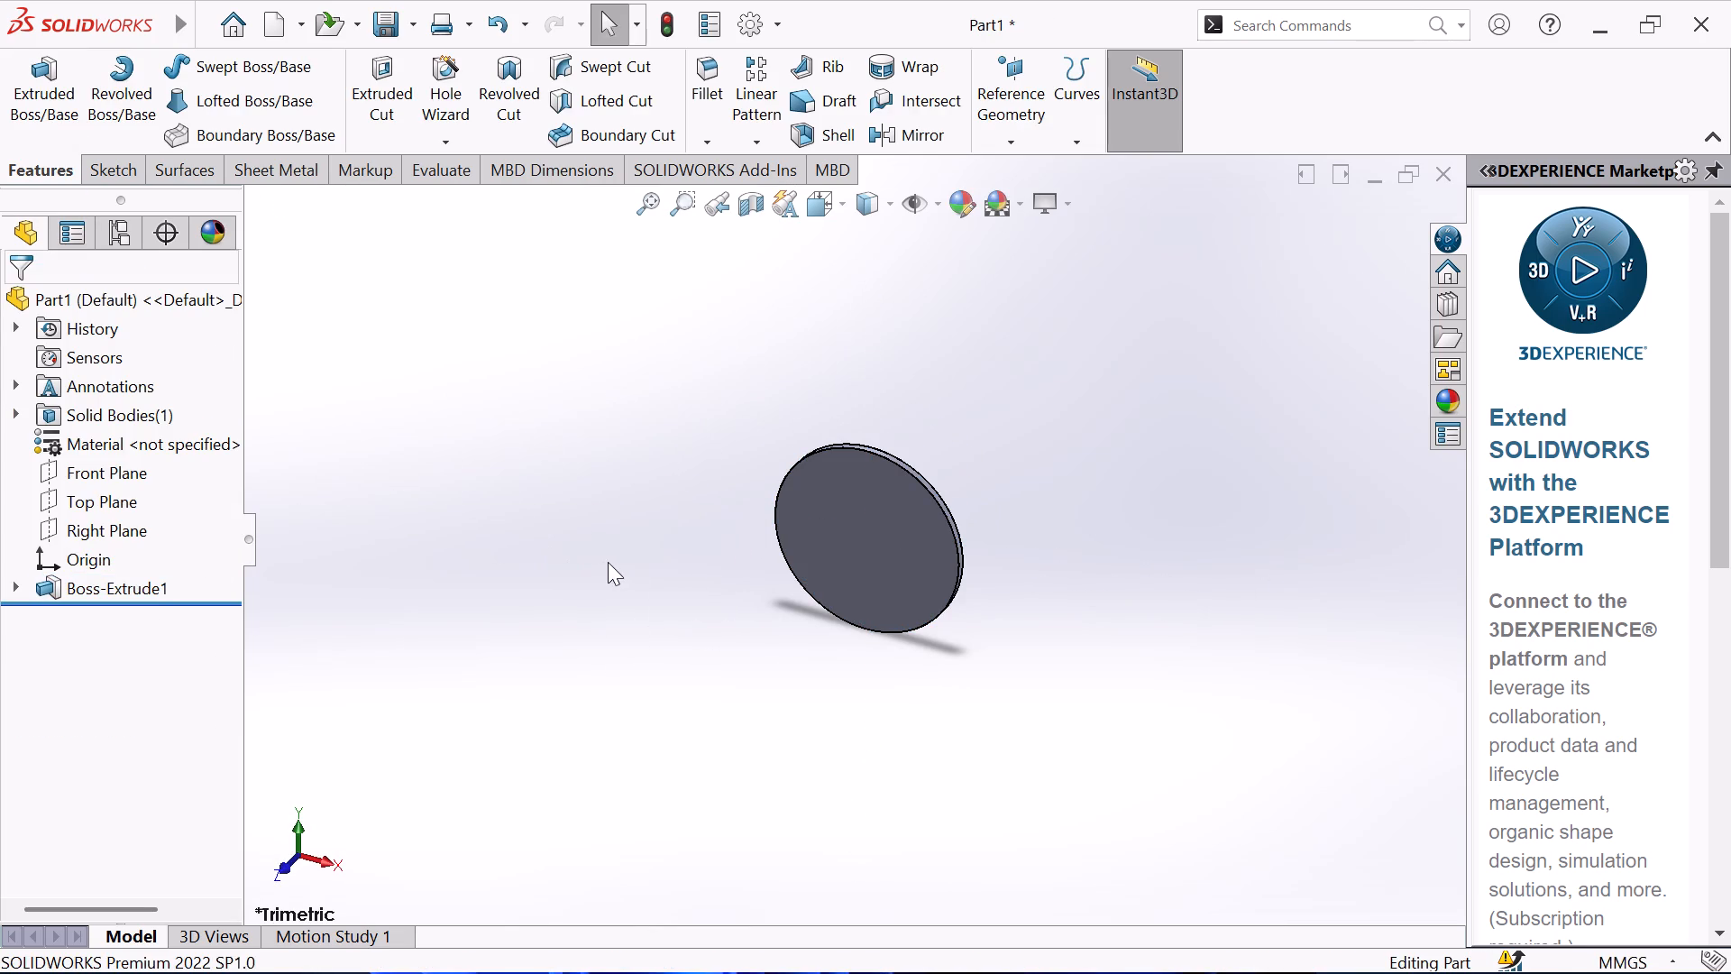
Start a sketch on the disc's front face and convert the face's circular outline into sketch geometry.
left_click(848, 553)
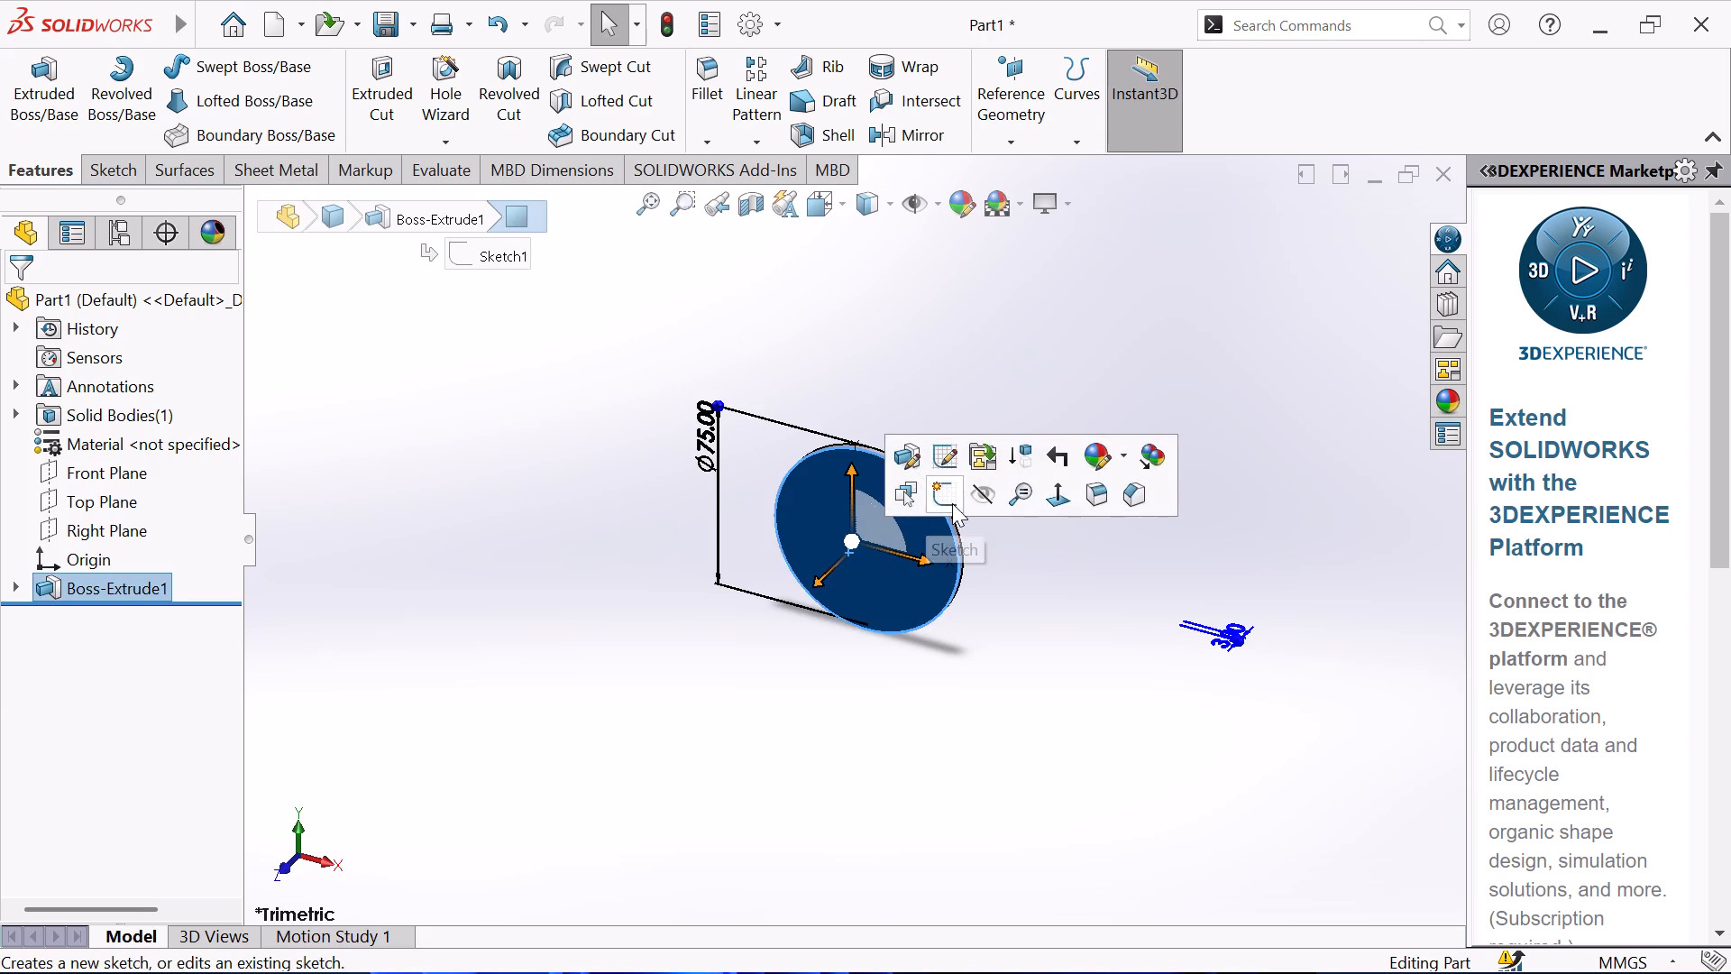
left_click(957, 500)
left_click(472, 477)
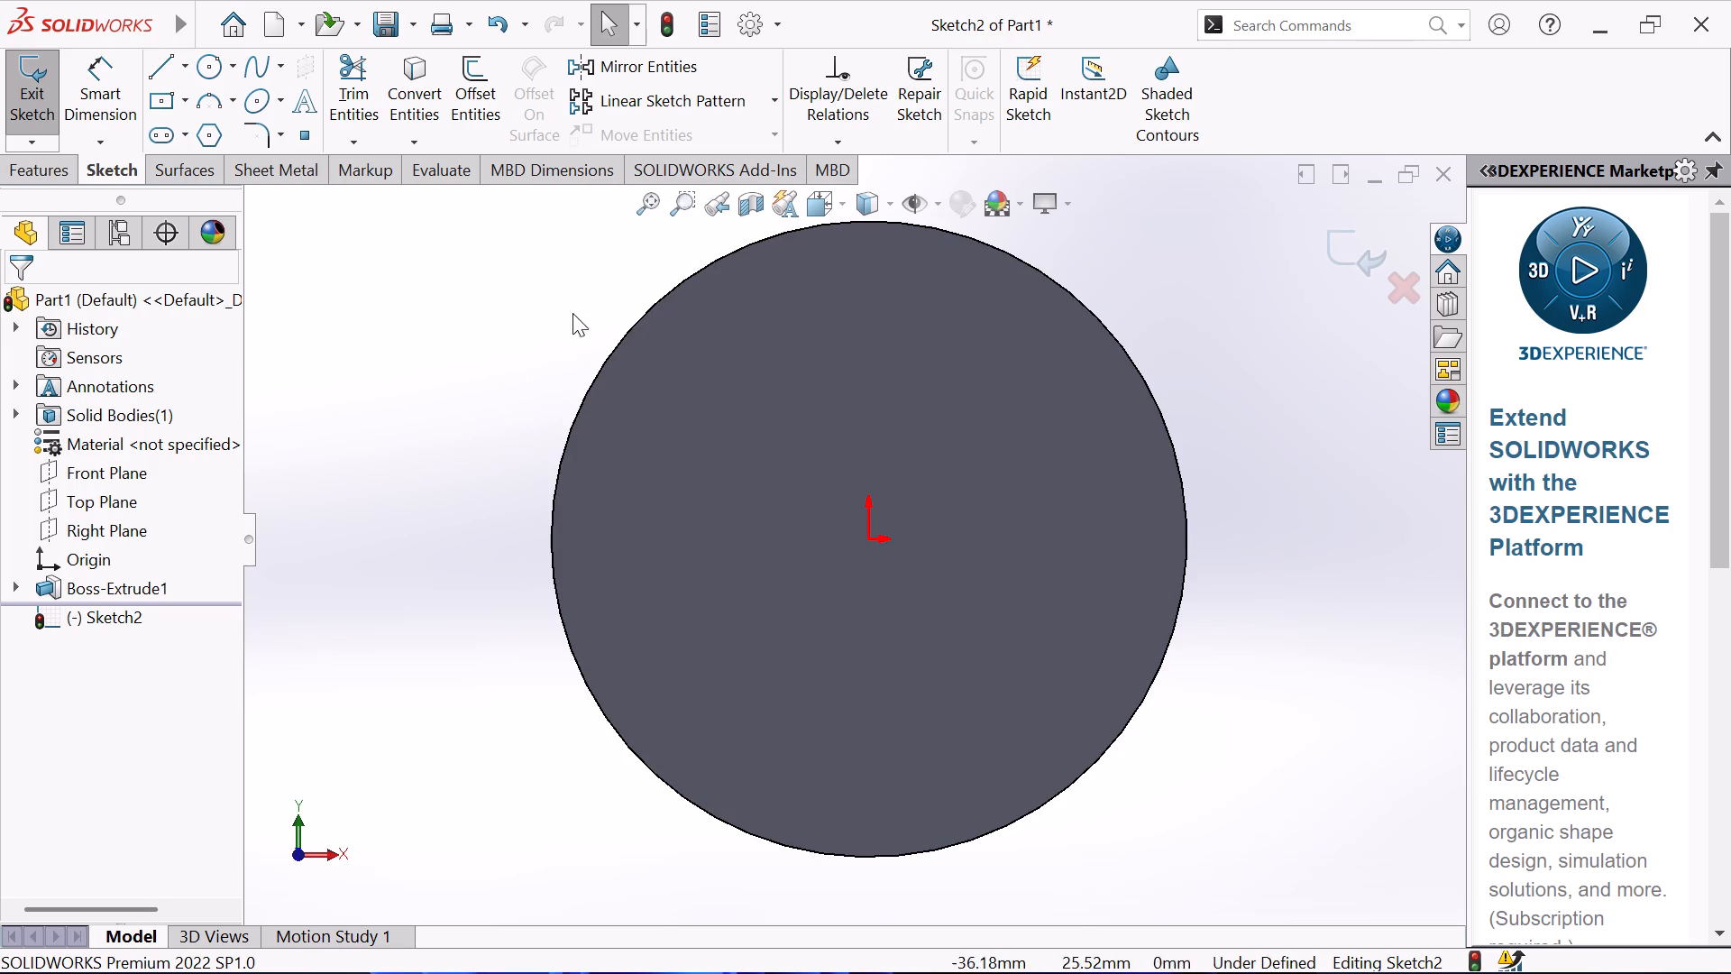
left_click(746, 325)
left_click(417, 82)
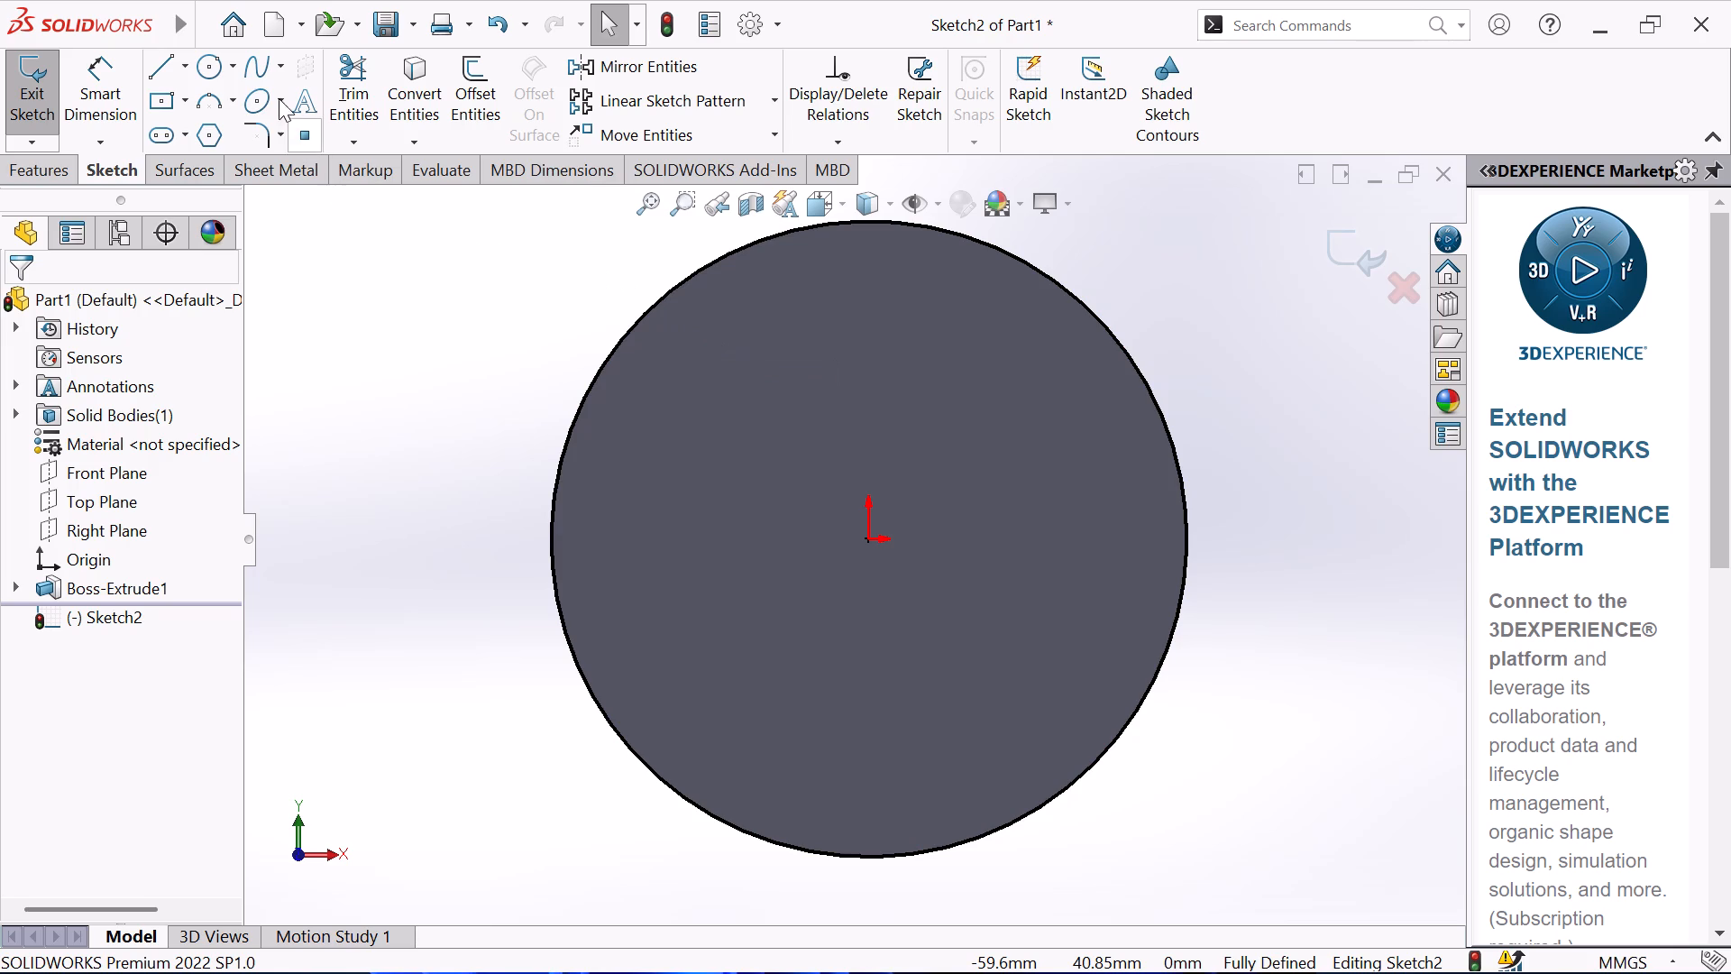
Draw a horizontal centerline through the origin, extending past both sides of the disc.
left_click(190, 69)
left_click(149, 131)
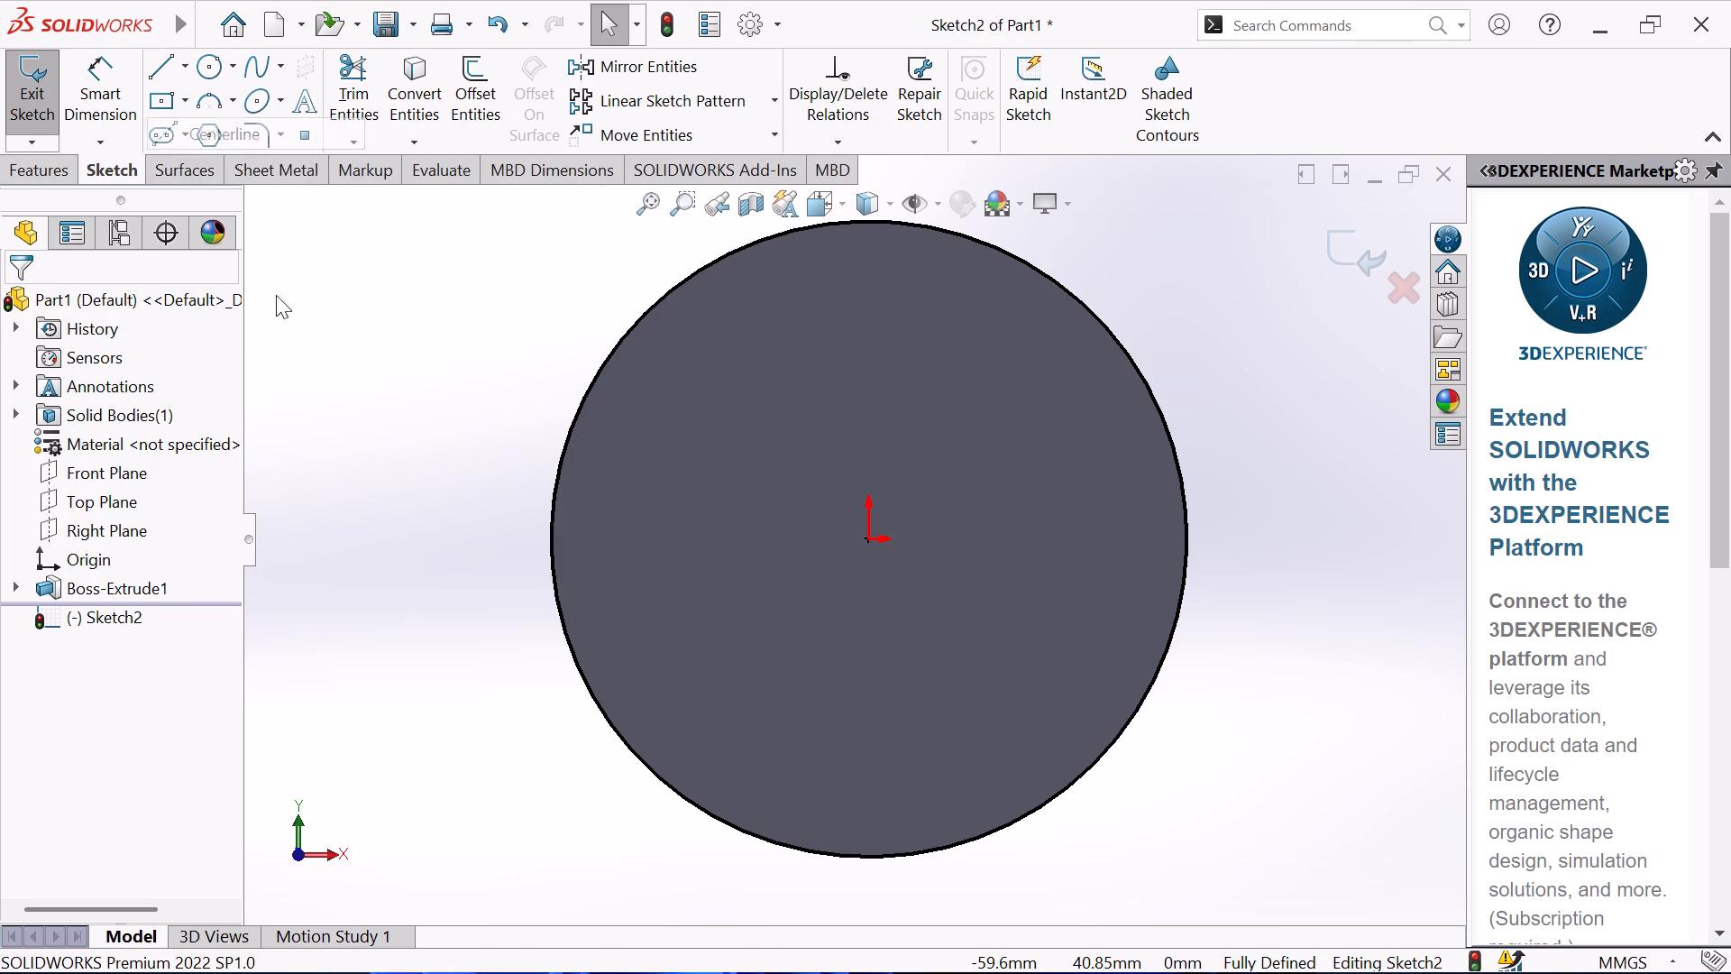
left_click(439, 544)
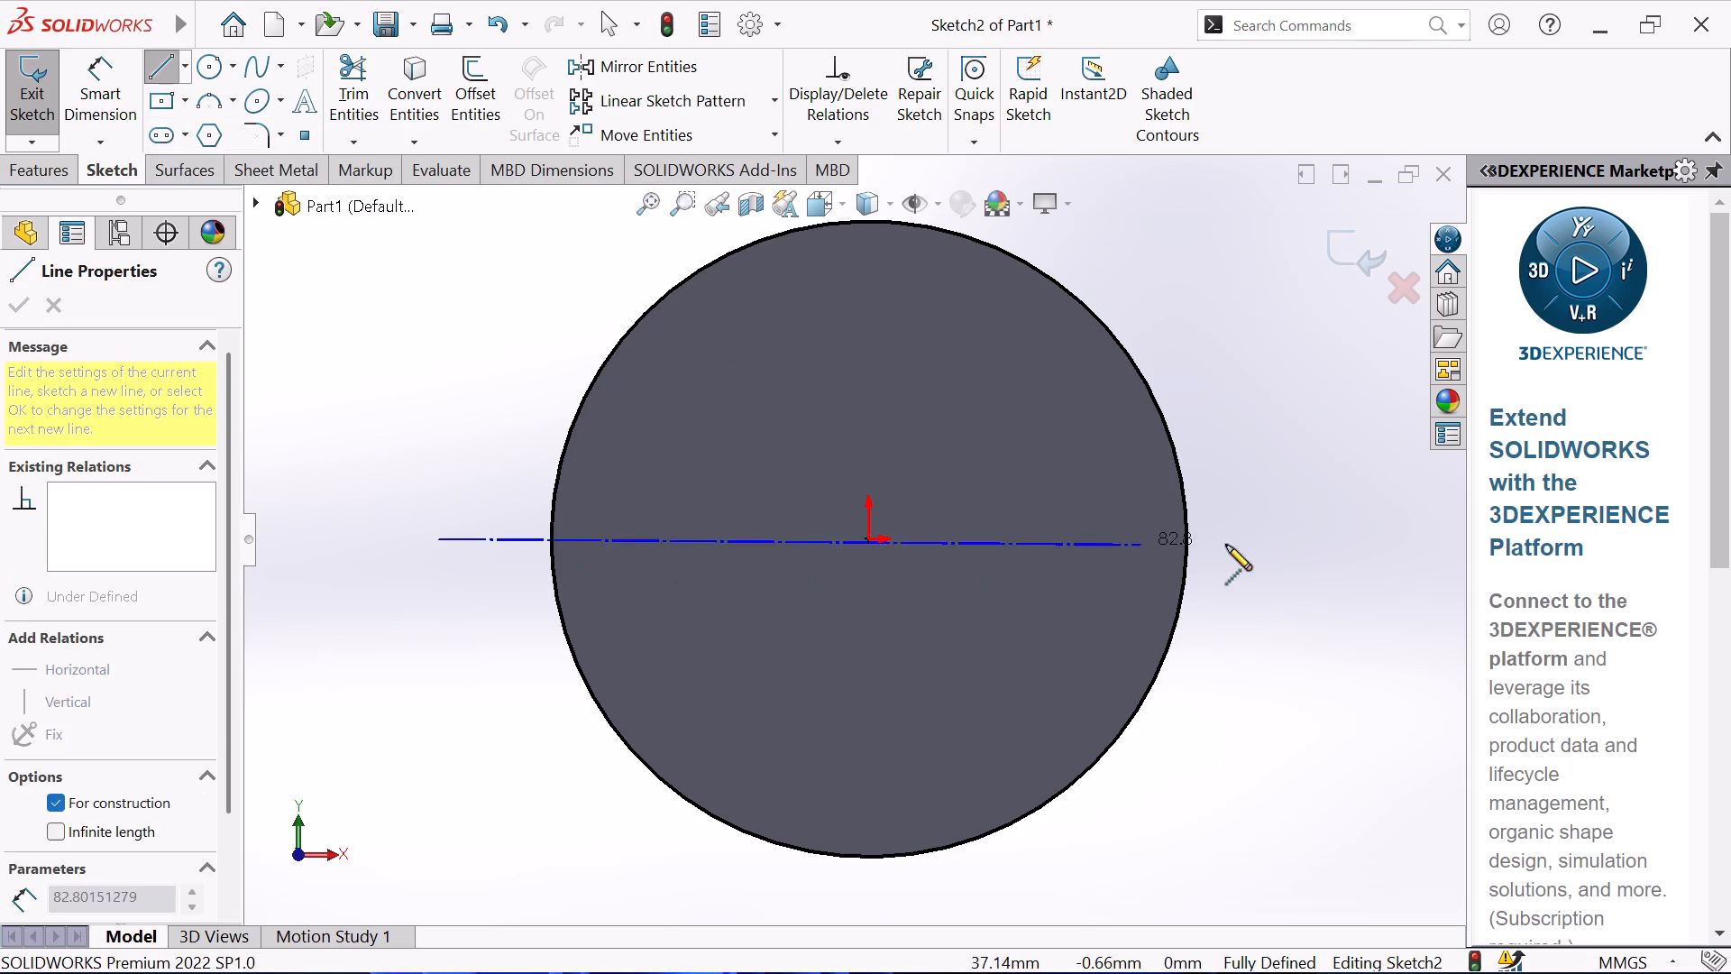
left_click(1303, 537)
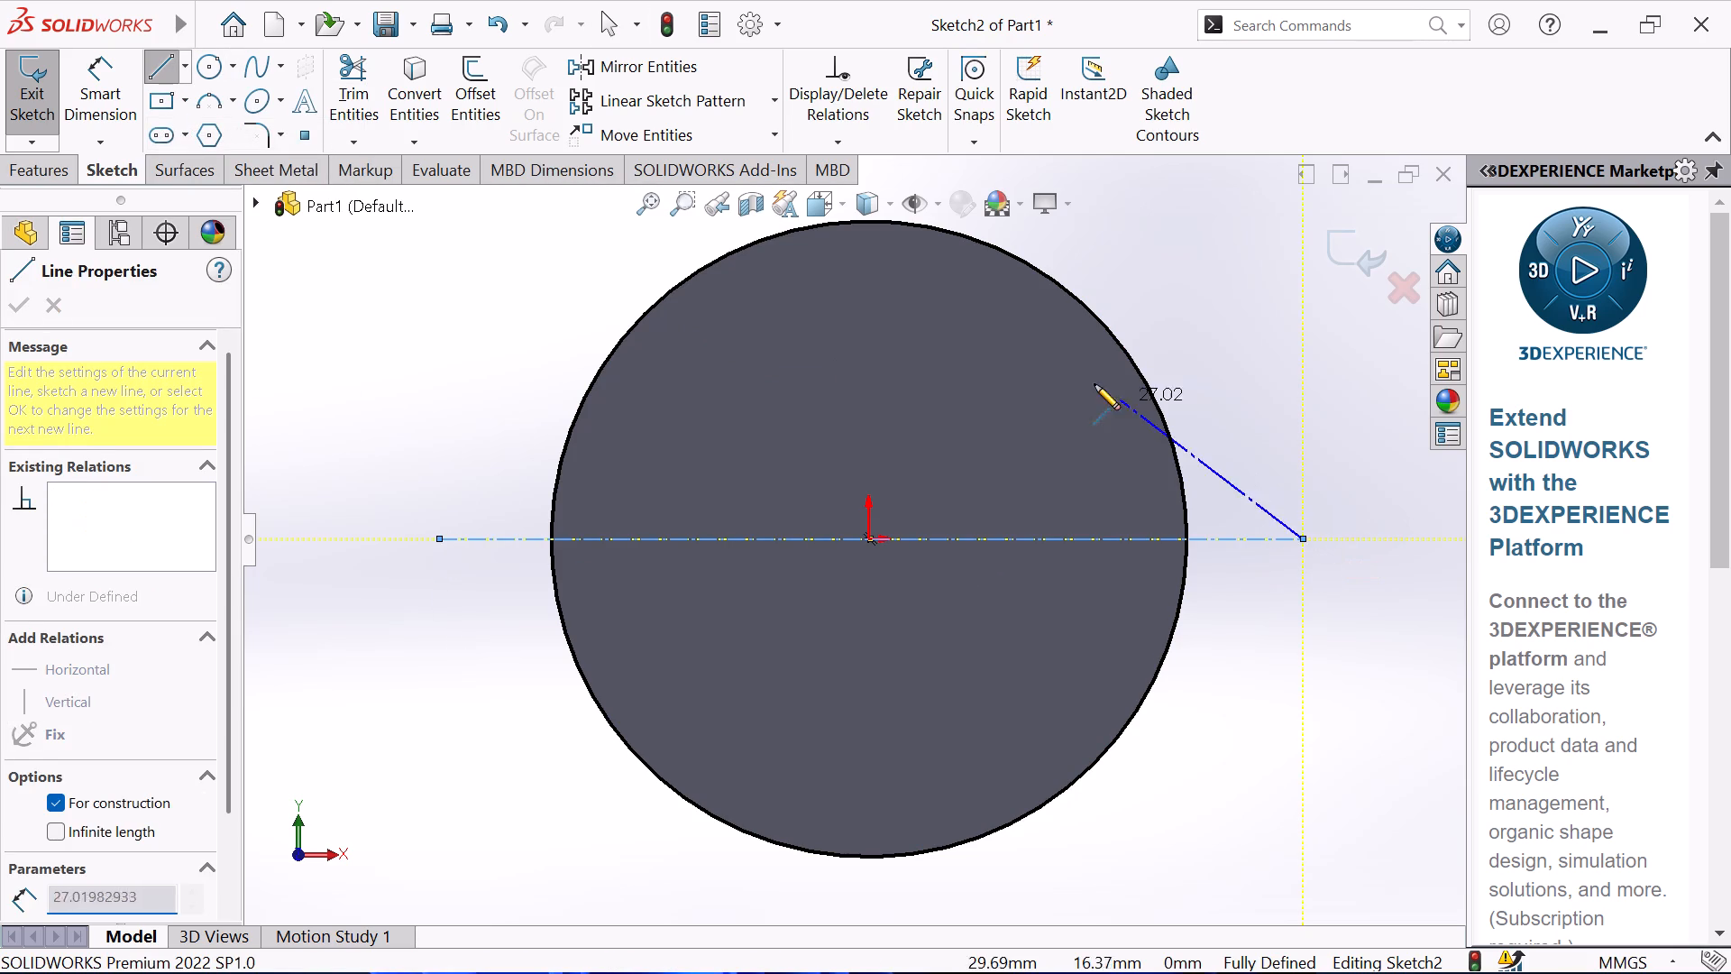
right_click(1247, 353)
left_click(1328, 372)
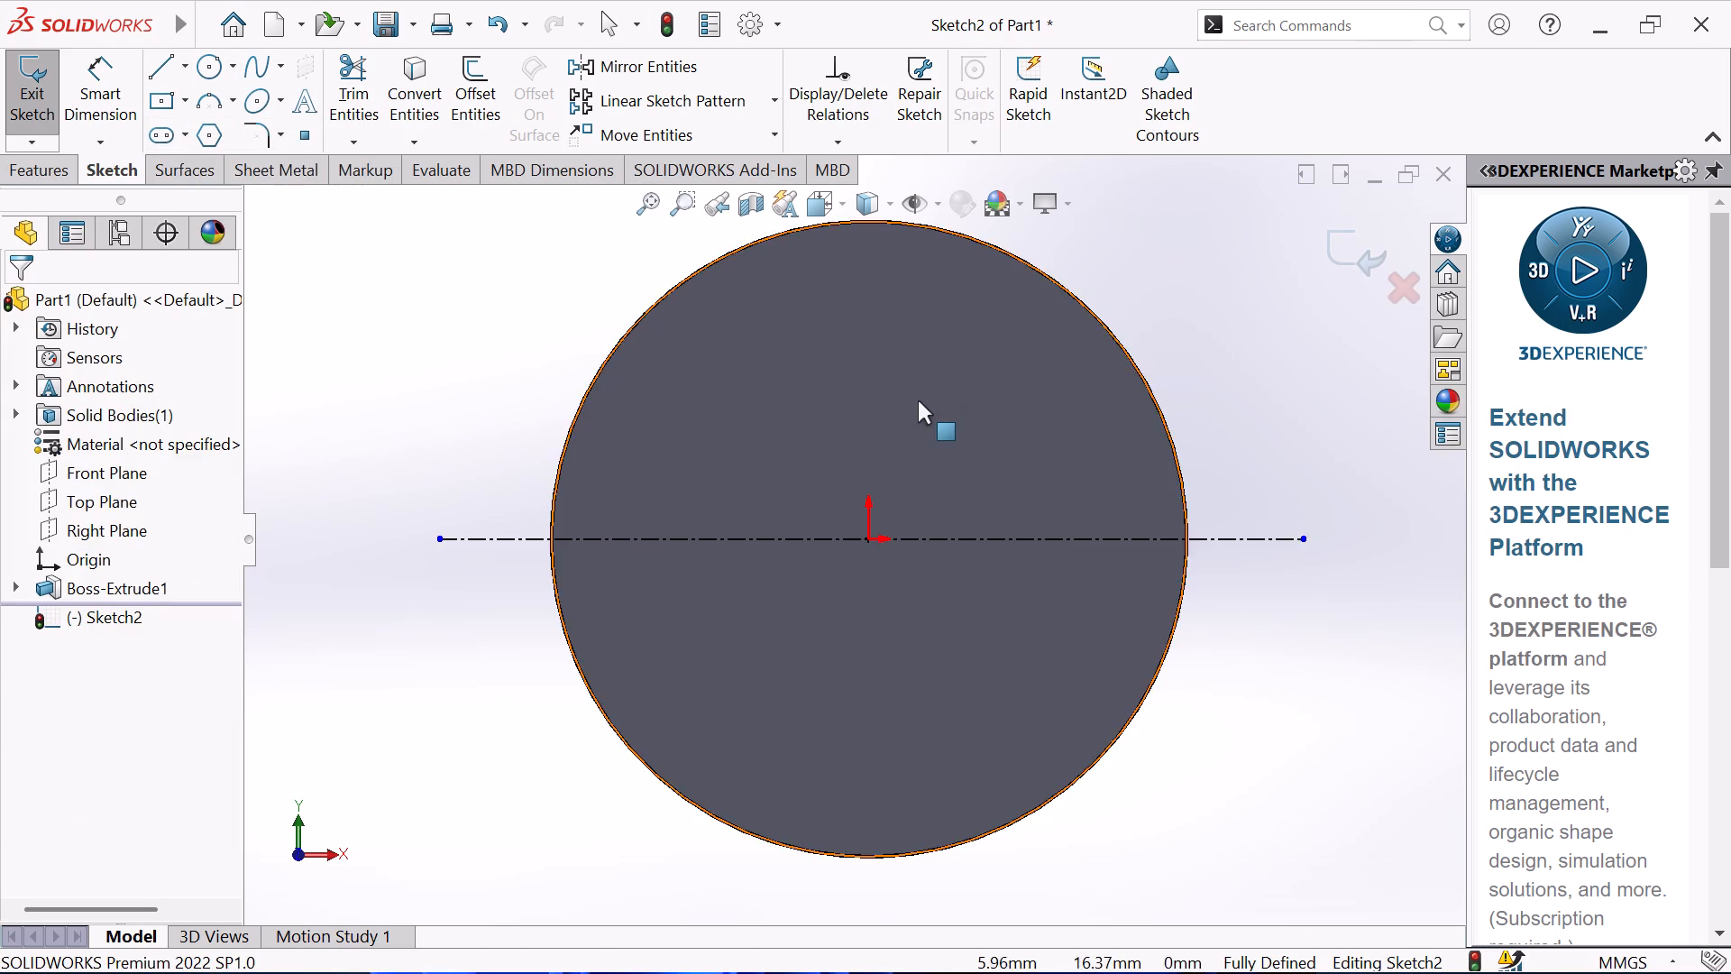
Draw a vertical centerline through the origin, extending above and below the disc.
scroll(917, 400, "up", 2)
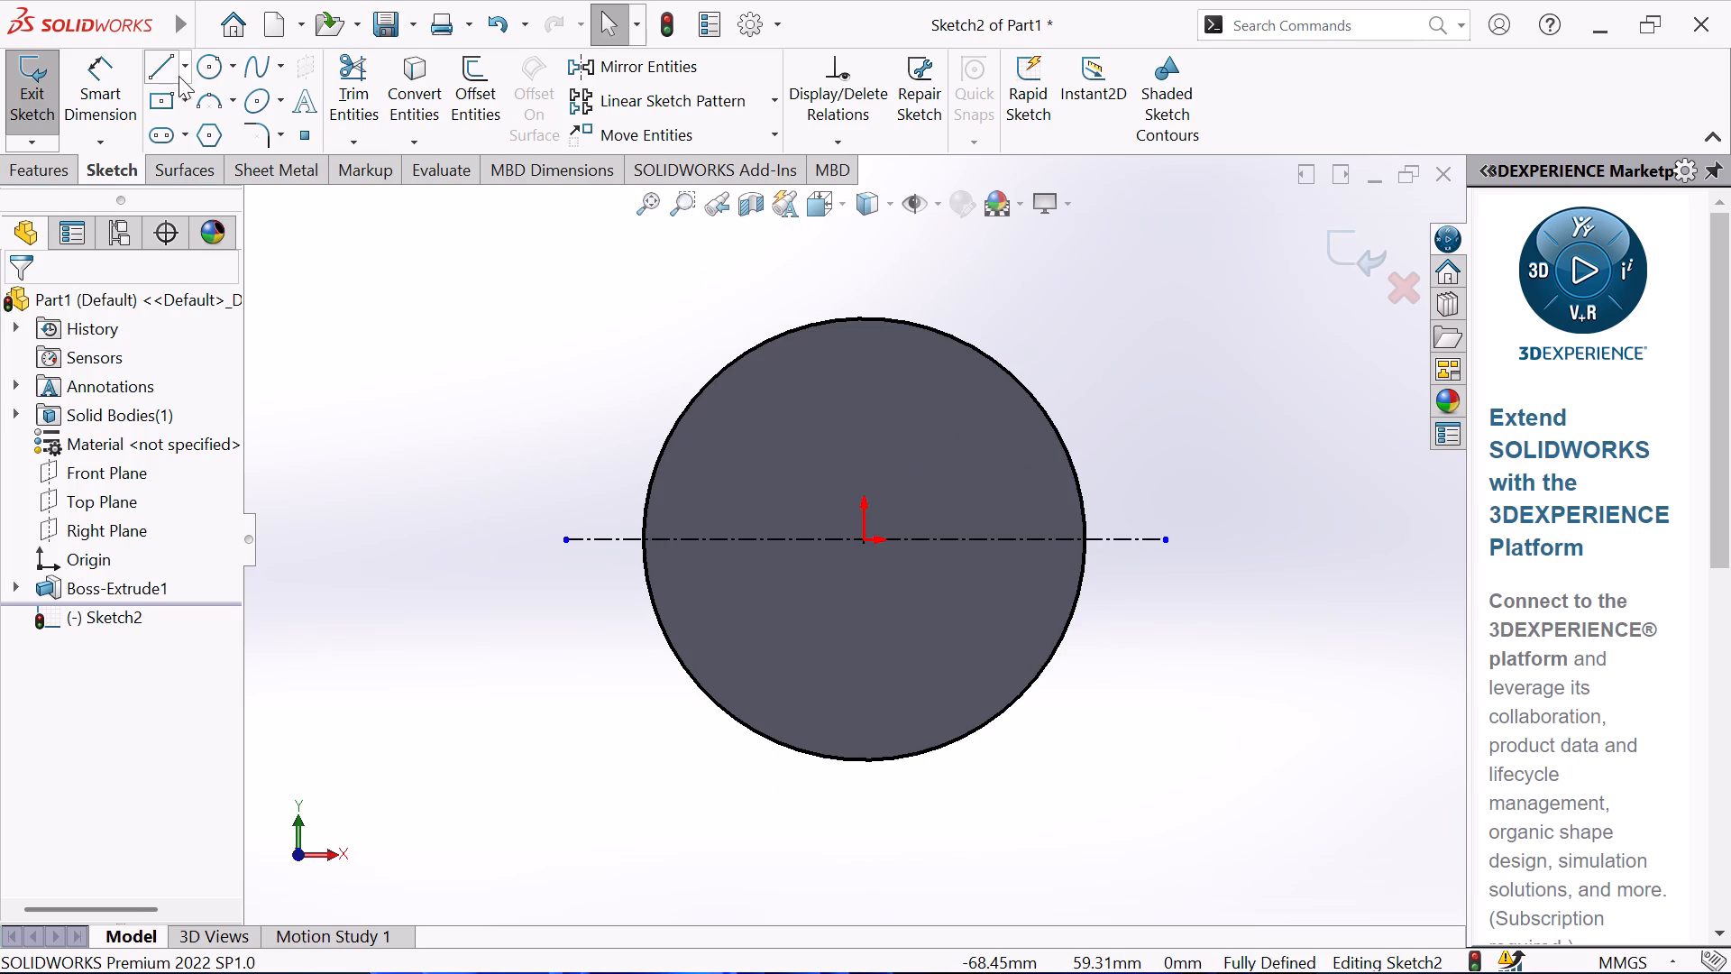
left_click(189, 73)
left_click(176, 134)
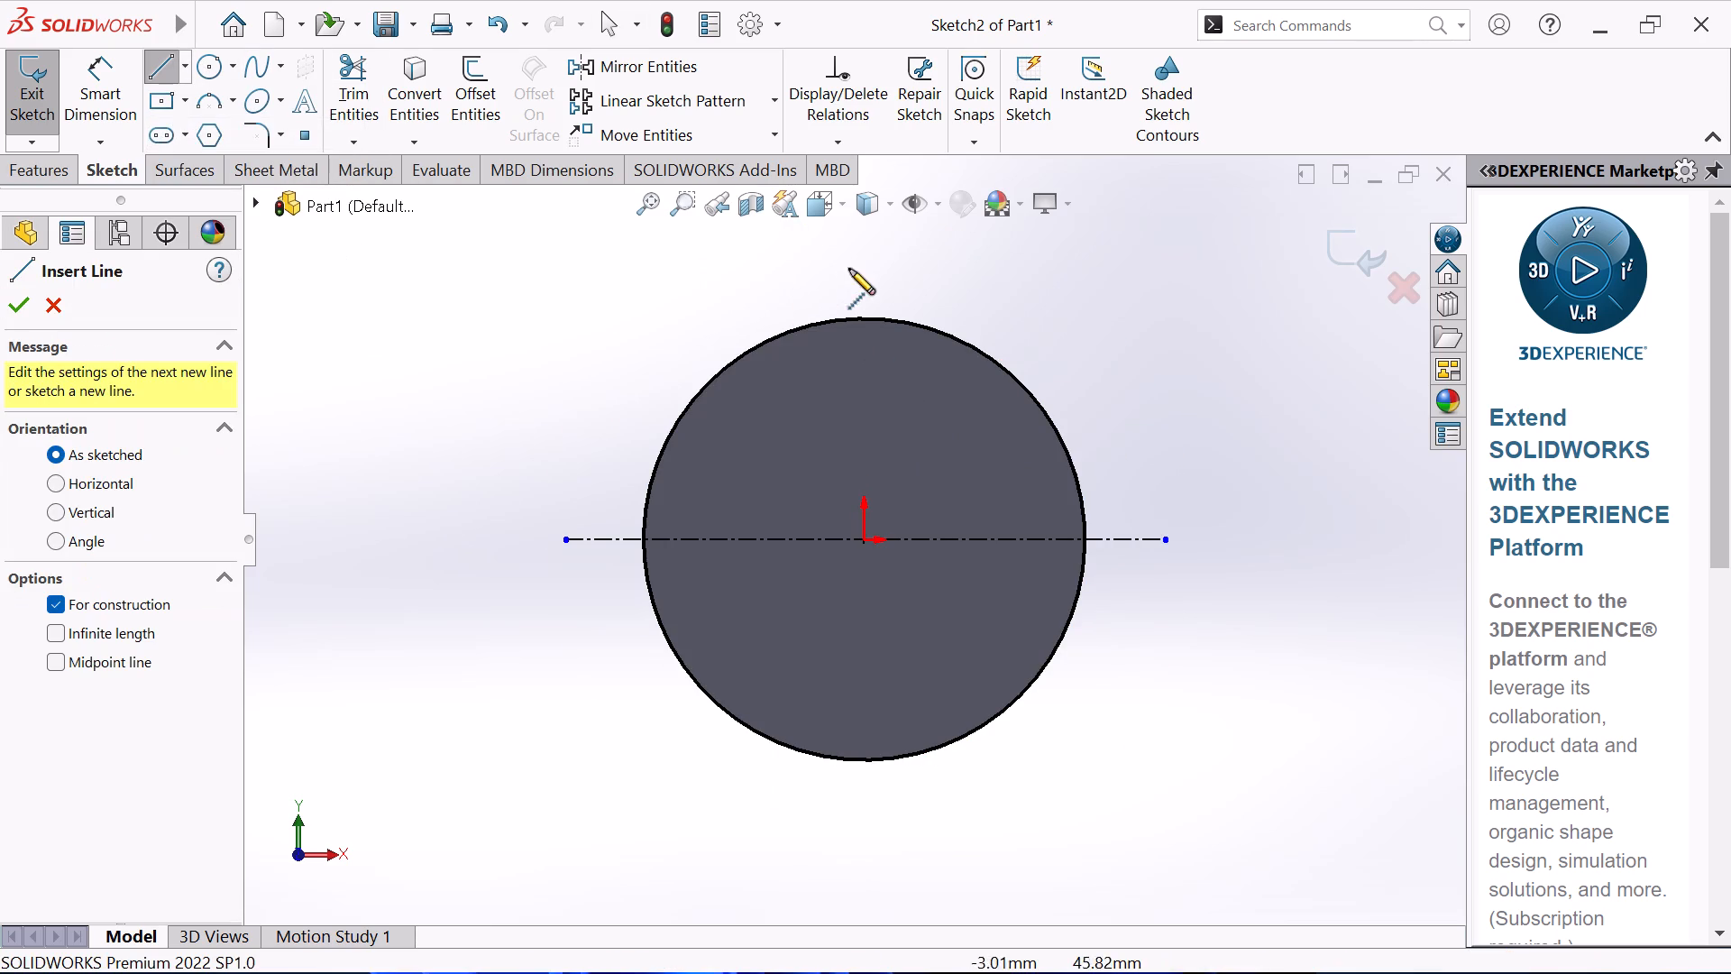
left_click(861, 237)
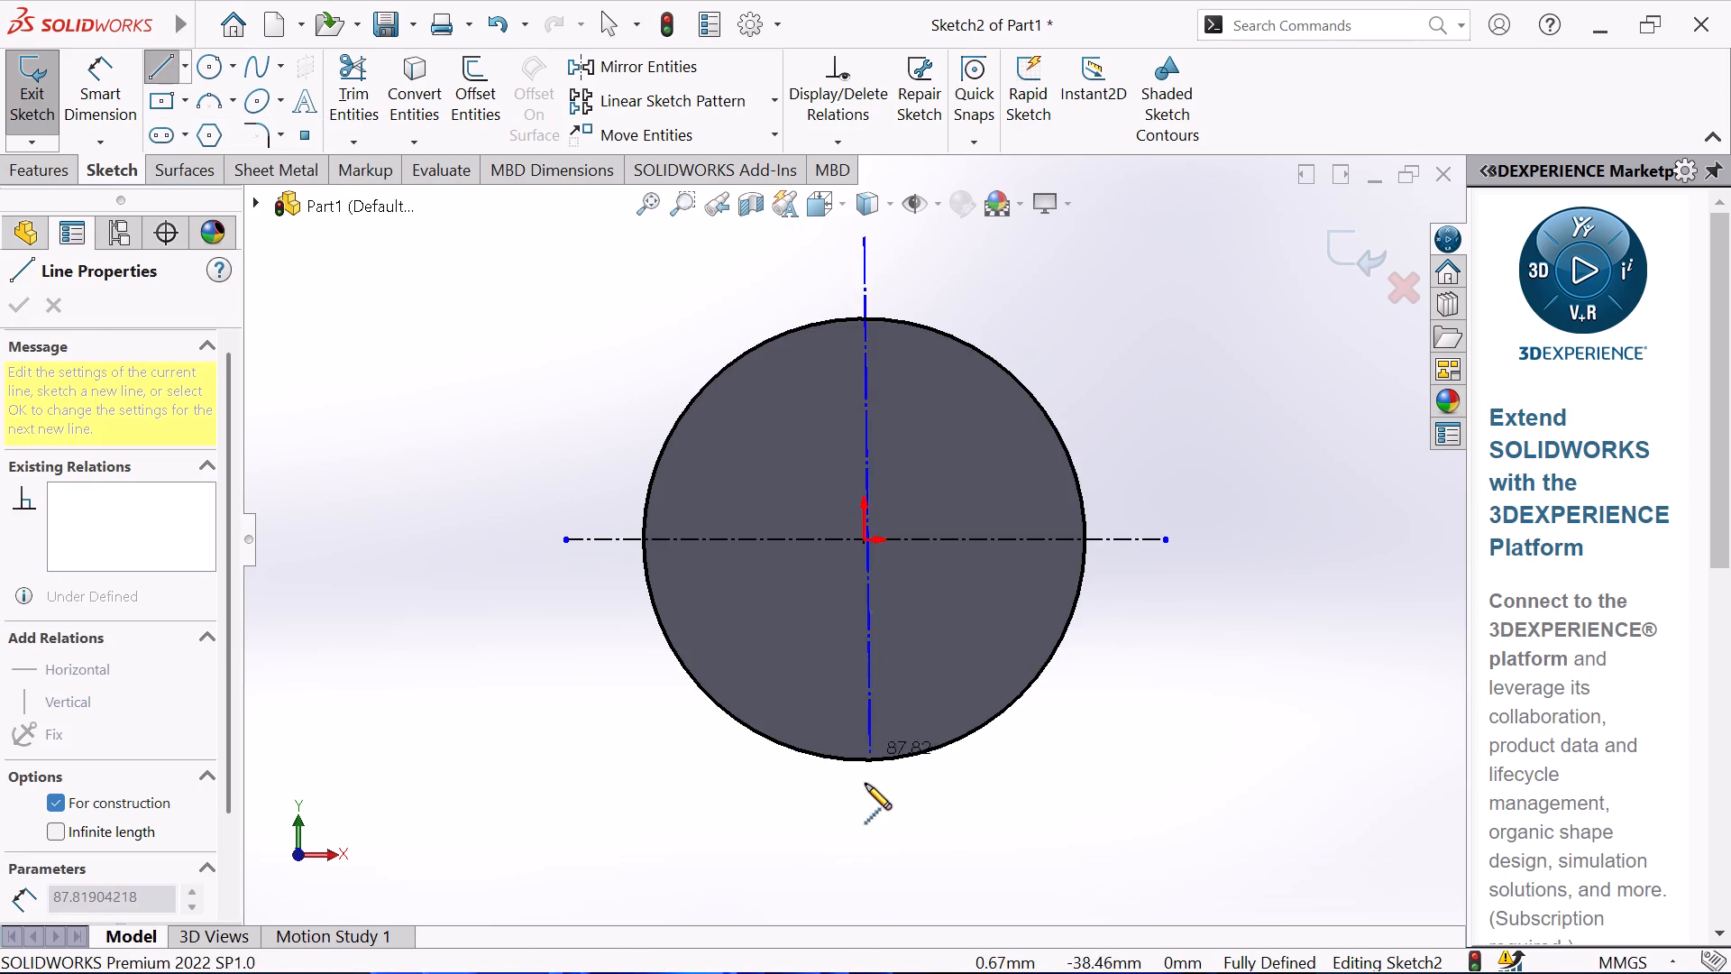
left_click(861, 870)
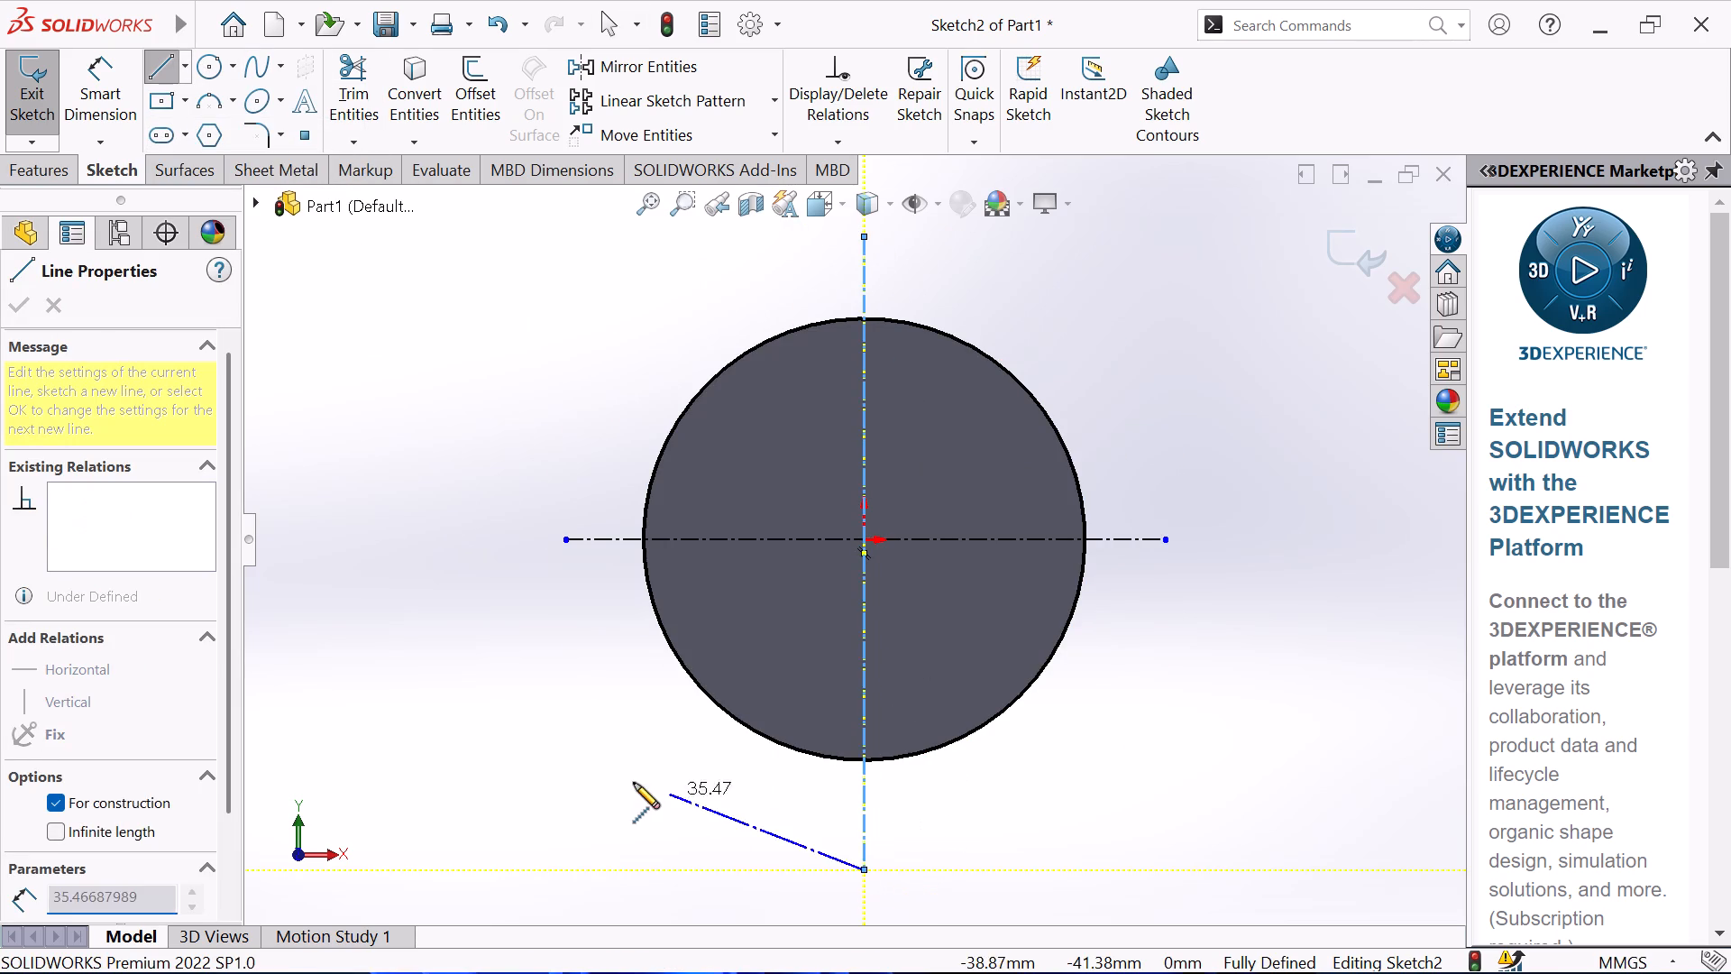
right_click(634, 783)
left_click(717, 631)
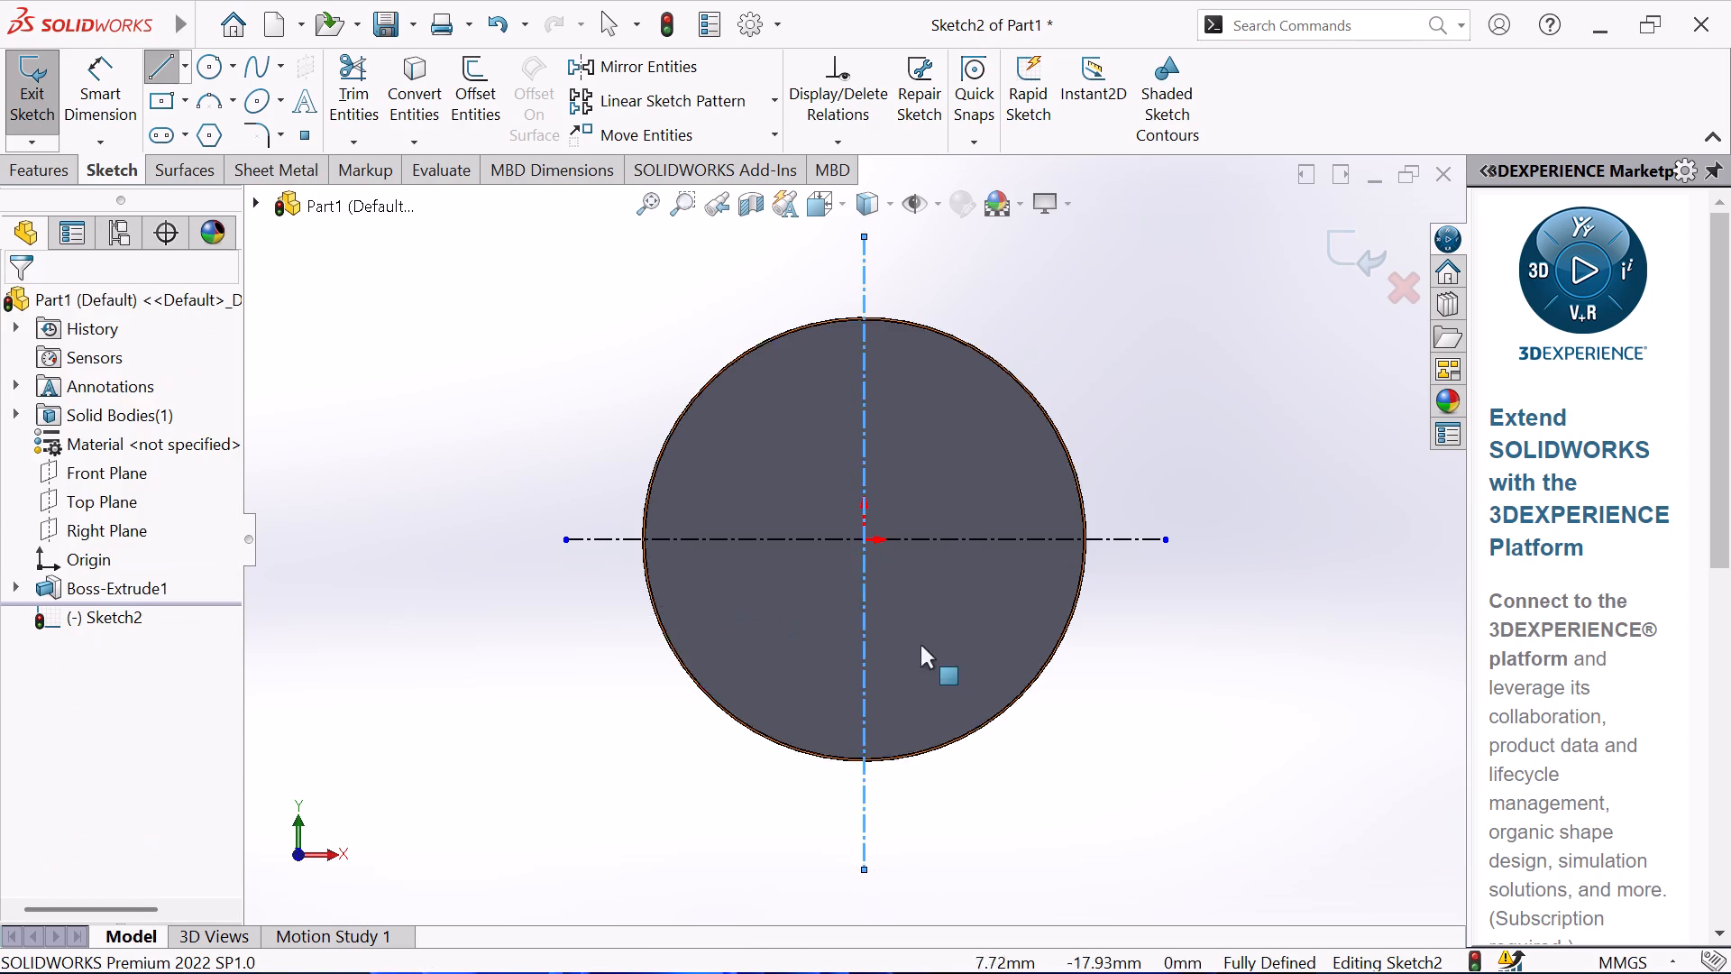
Draw a three-point arc of about 43 mm radius from the disc's left edge, above the horizontal centerline, curving down across it into the disc.
scroll(957, 564, "down", 1)
scroll(879, 524, "down", 2)
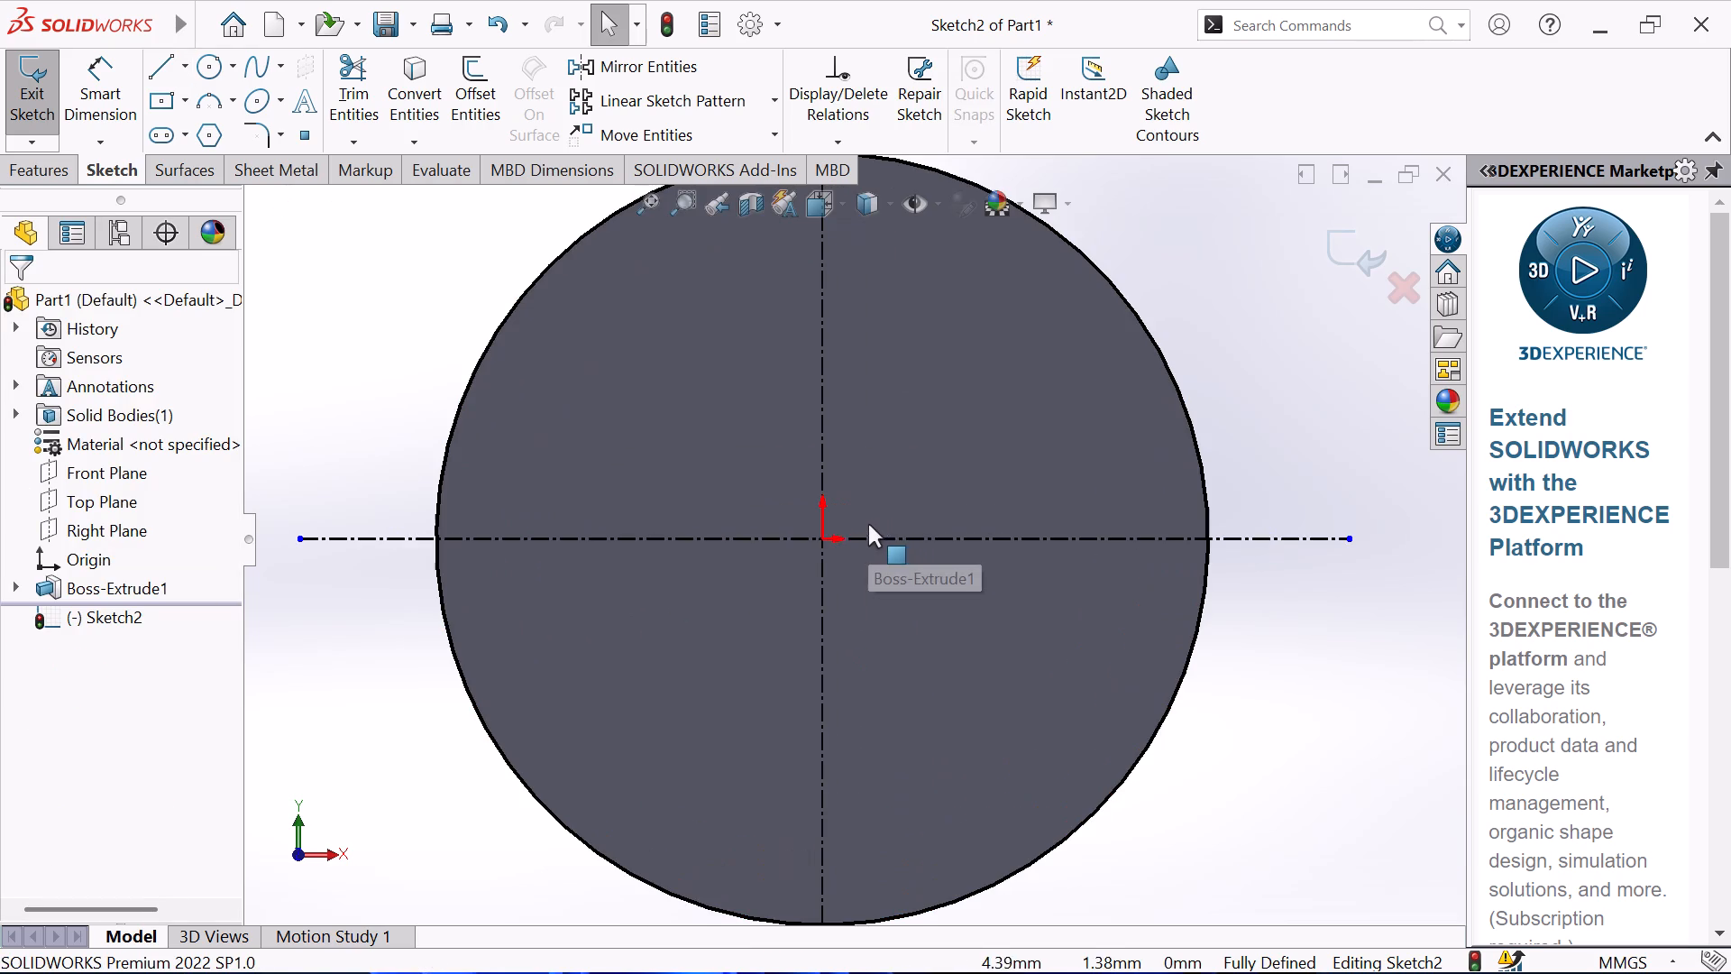
scroll(856, 514, "up", 1)
scroll(879, 298, "down", 1)
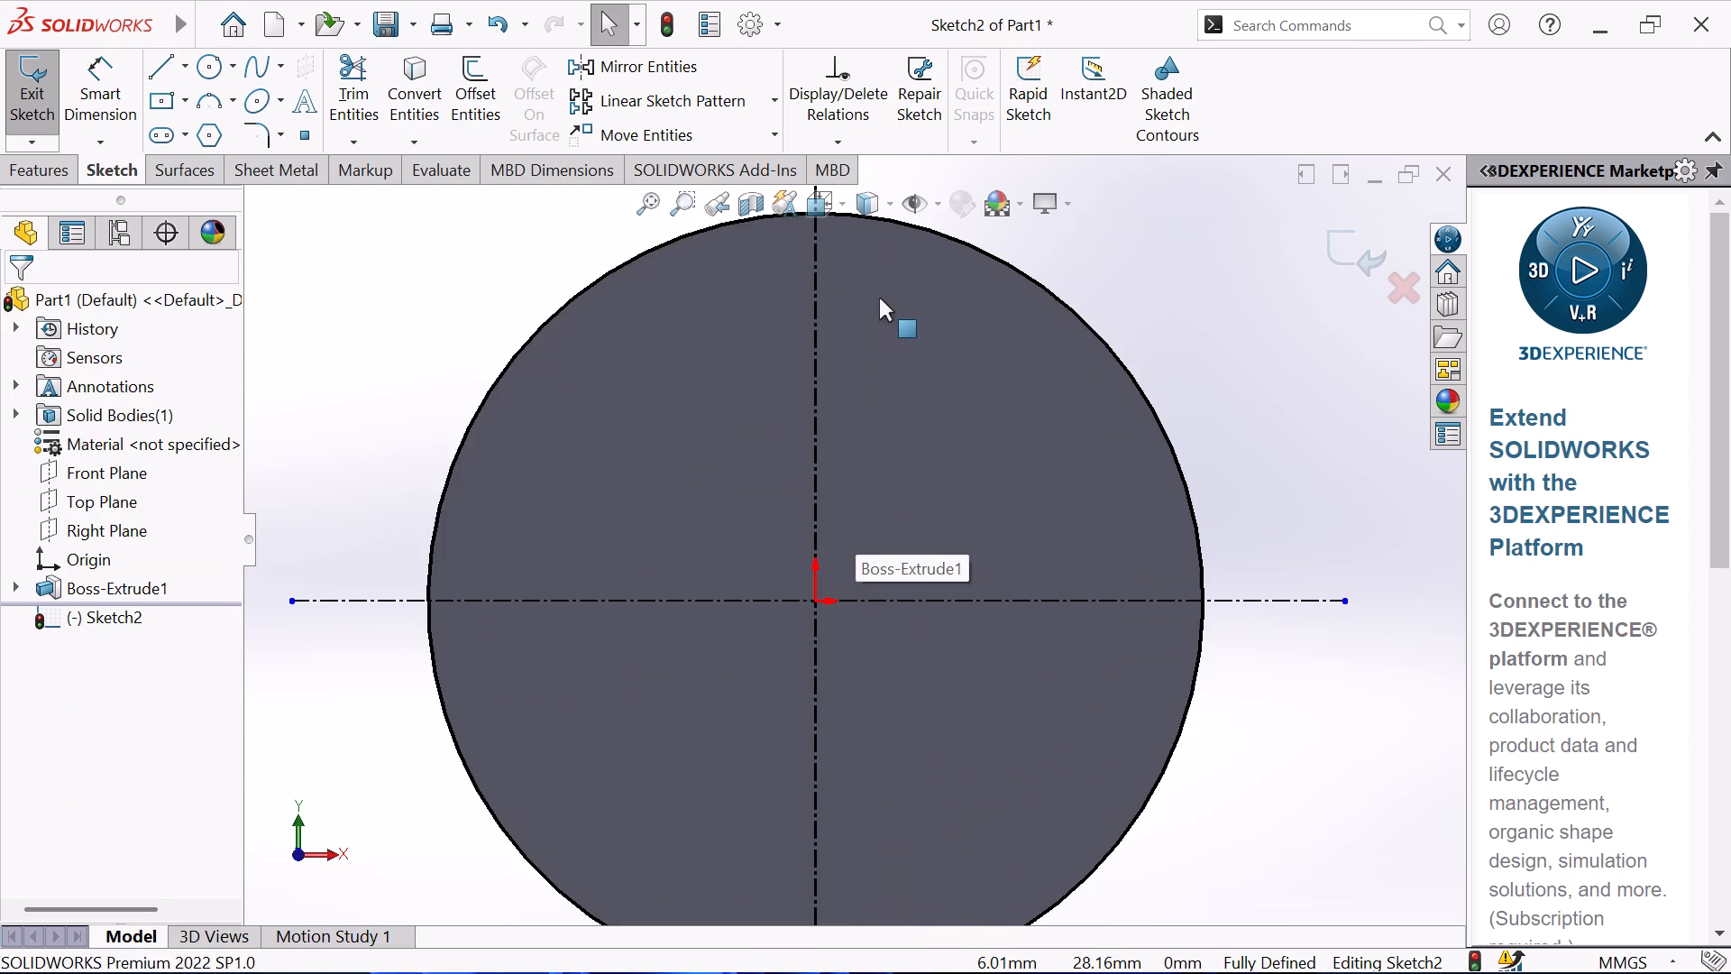
scroll(879, 298, "up", 1)
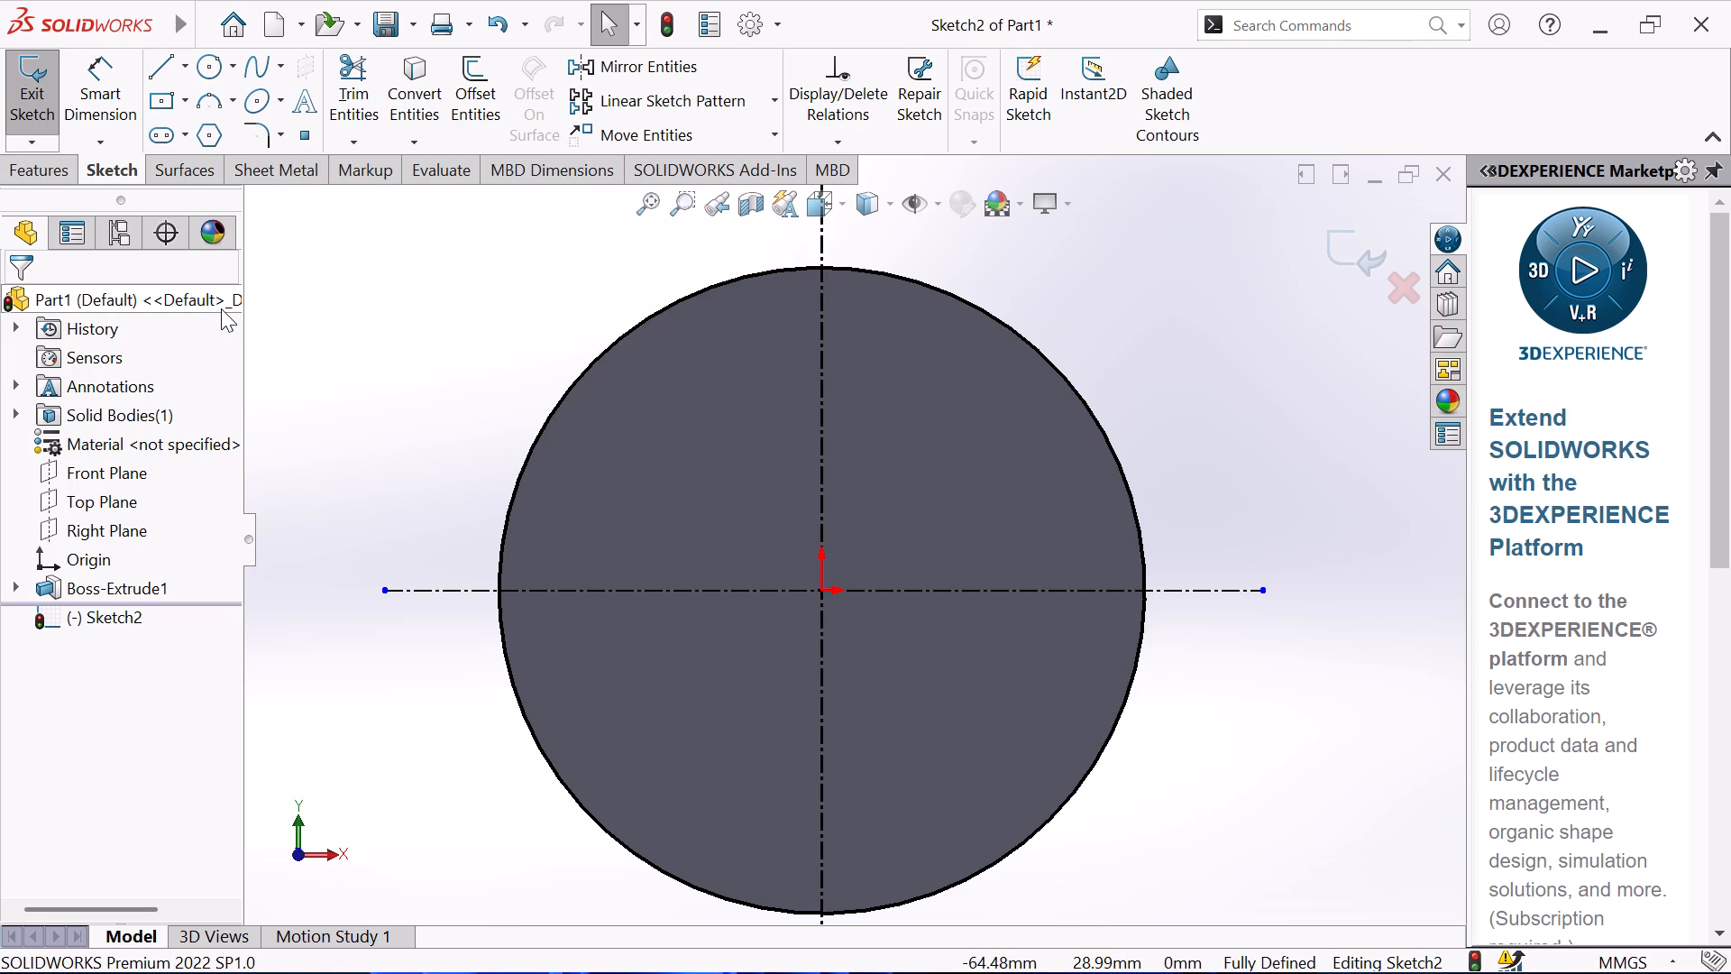
left_click(214, 106)
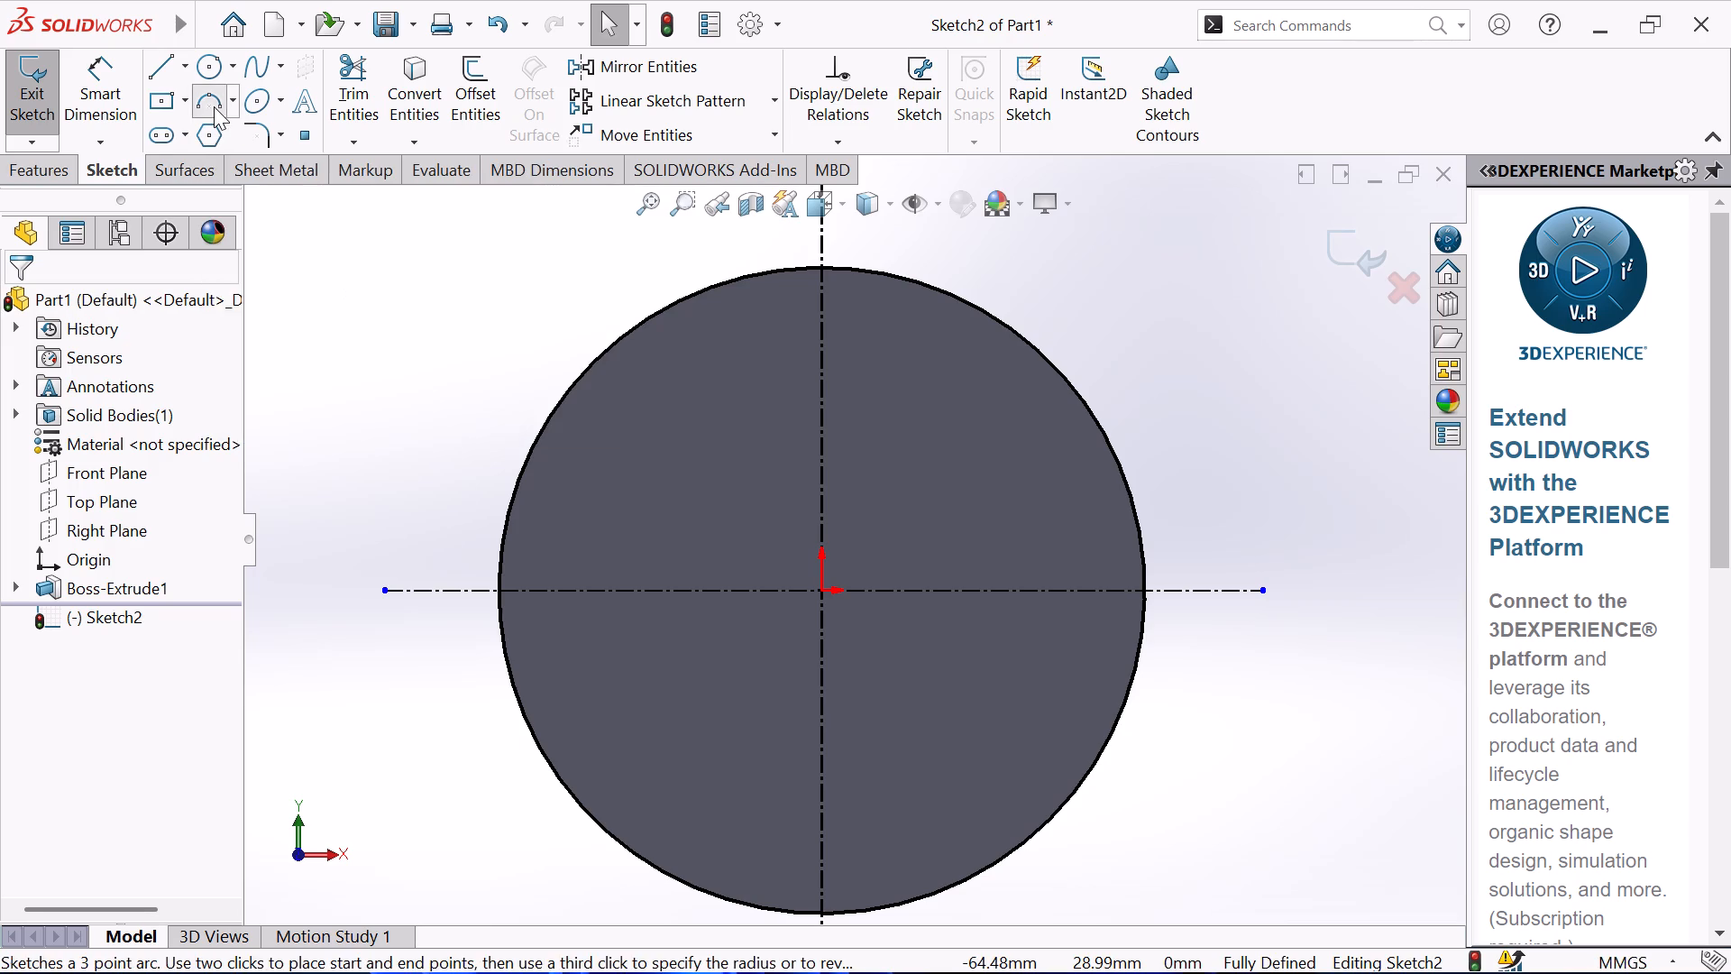
left_click(502, 553)
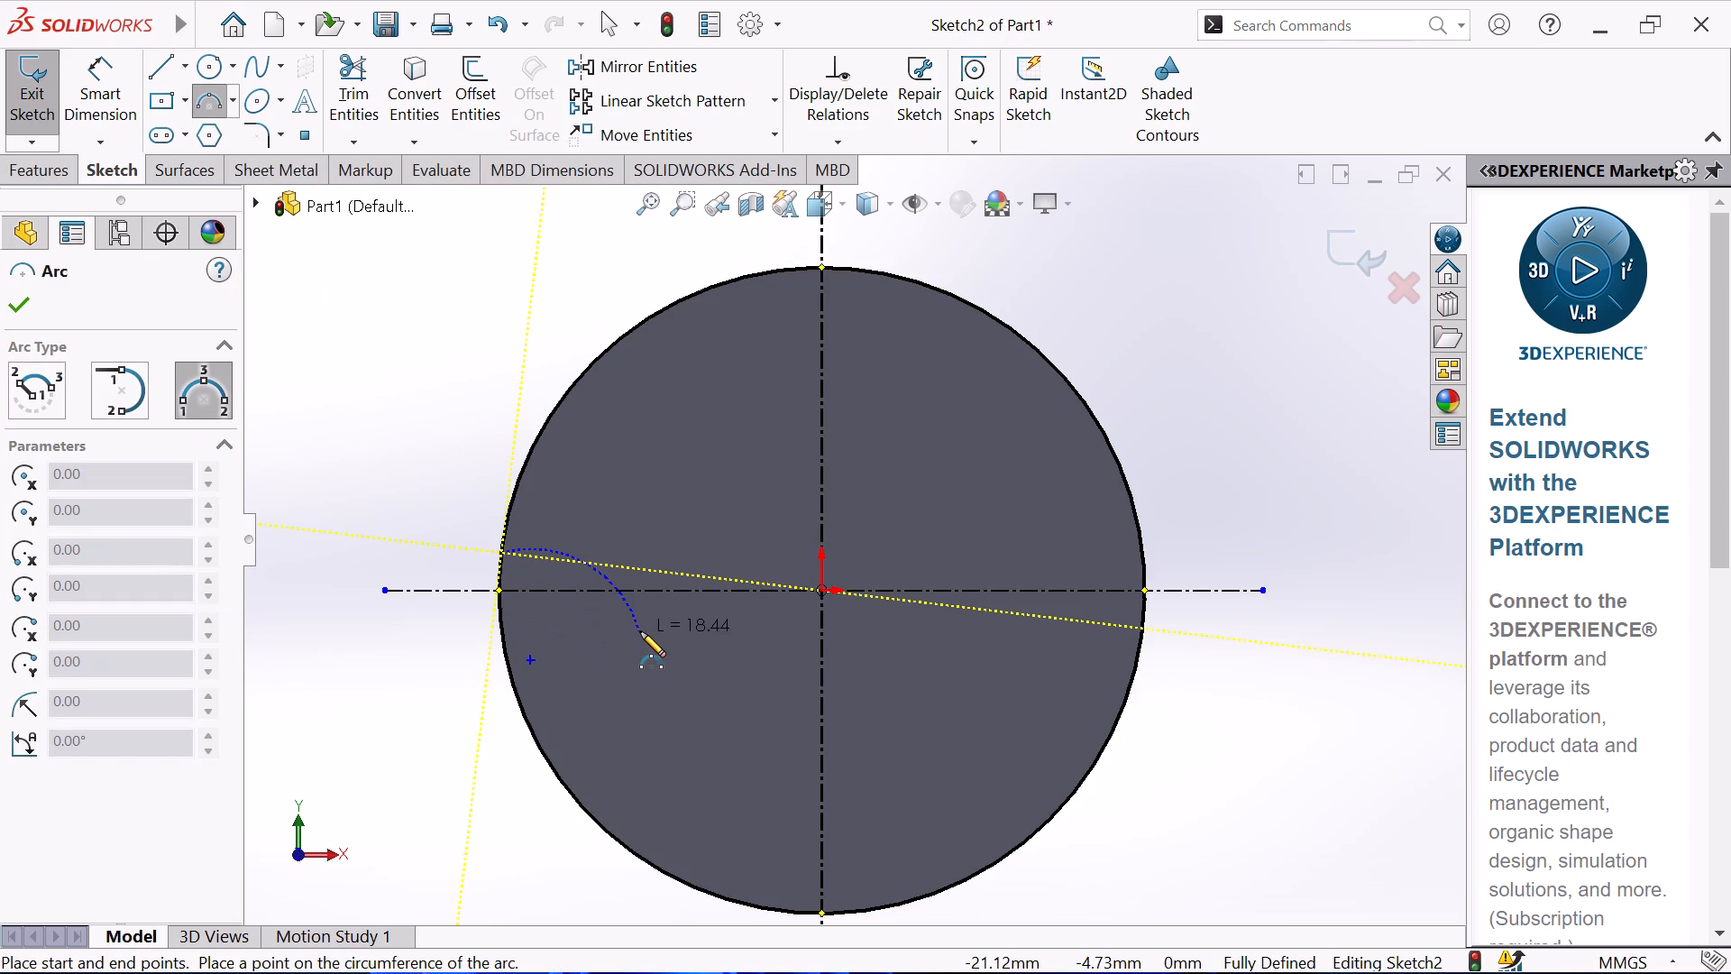
left_click(648, 621)
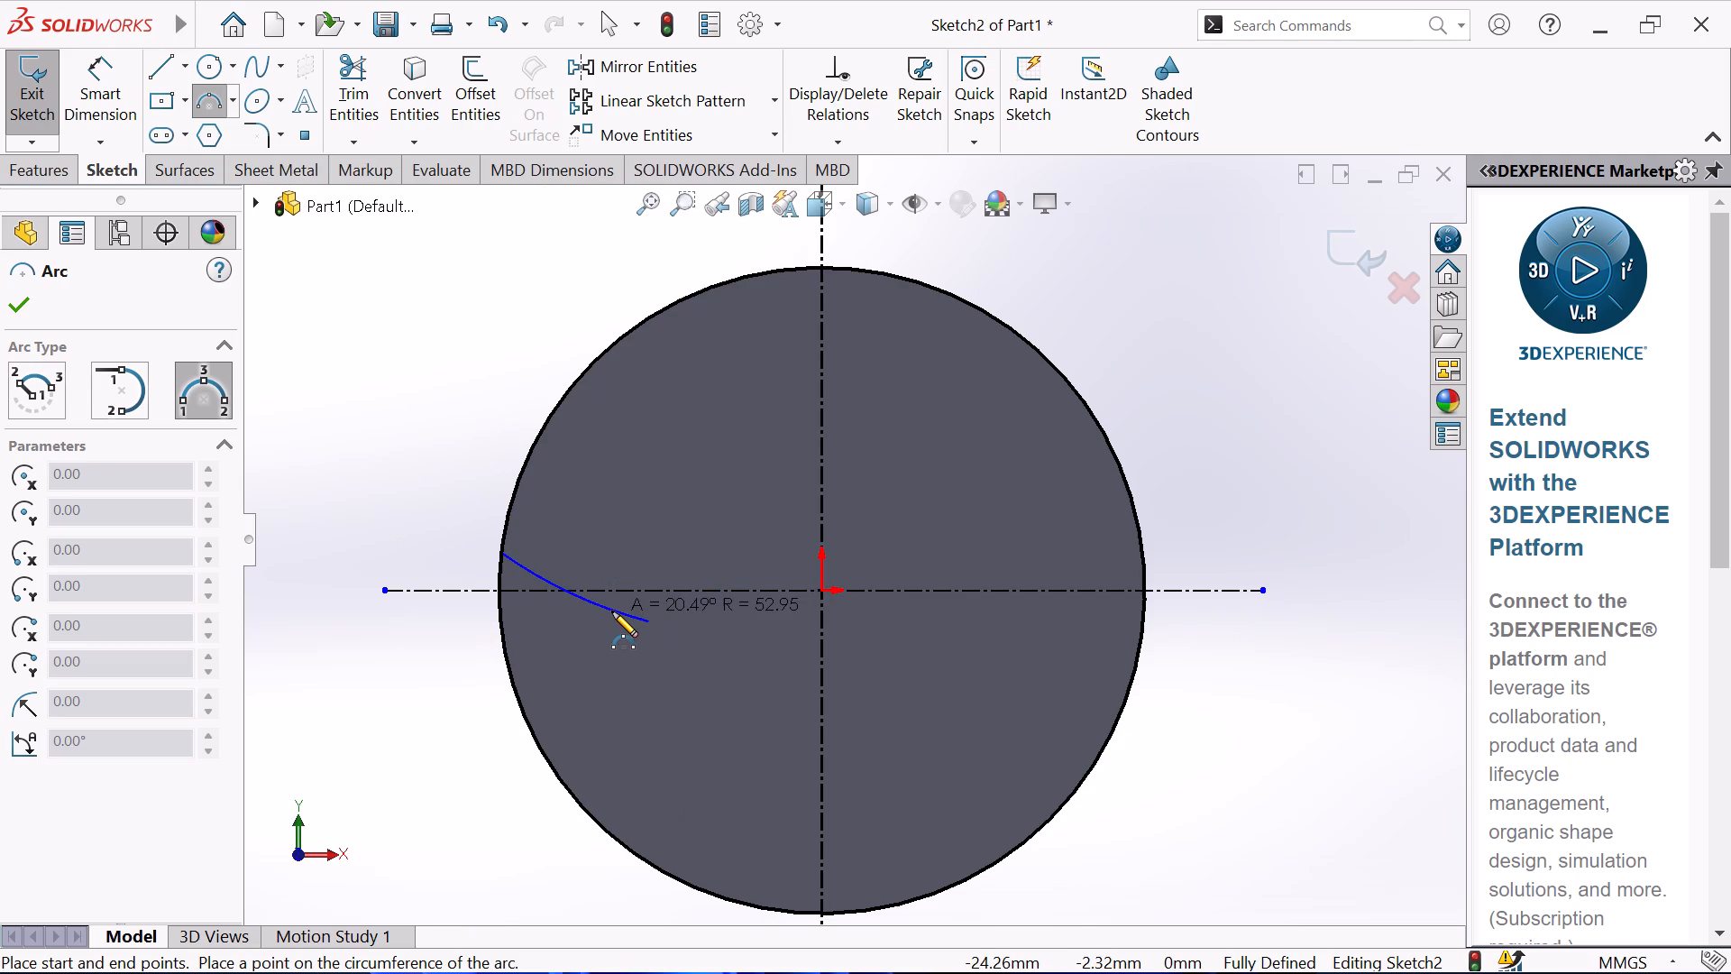
left_click(612, 611)
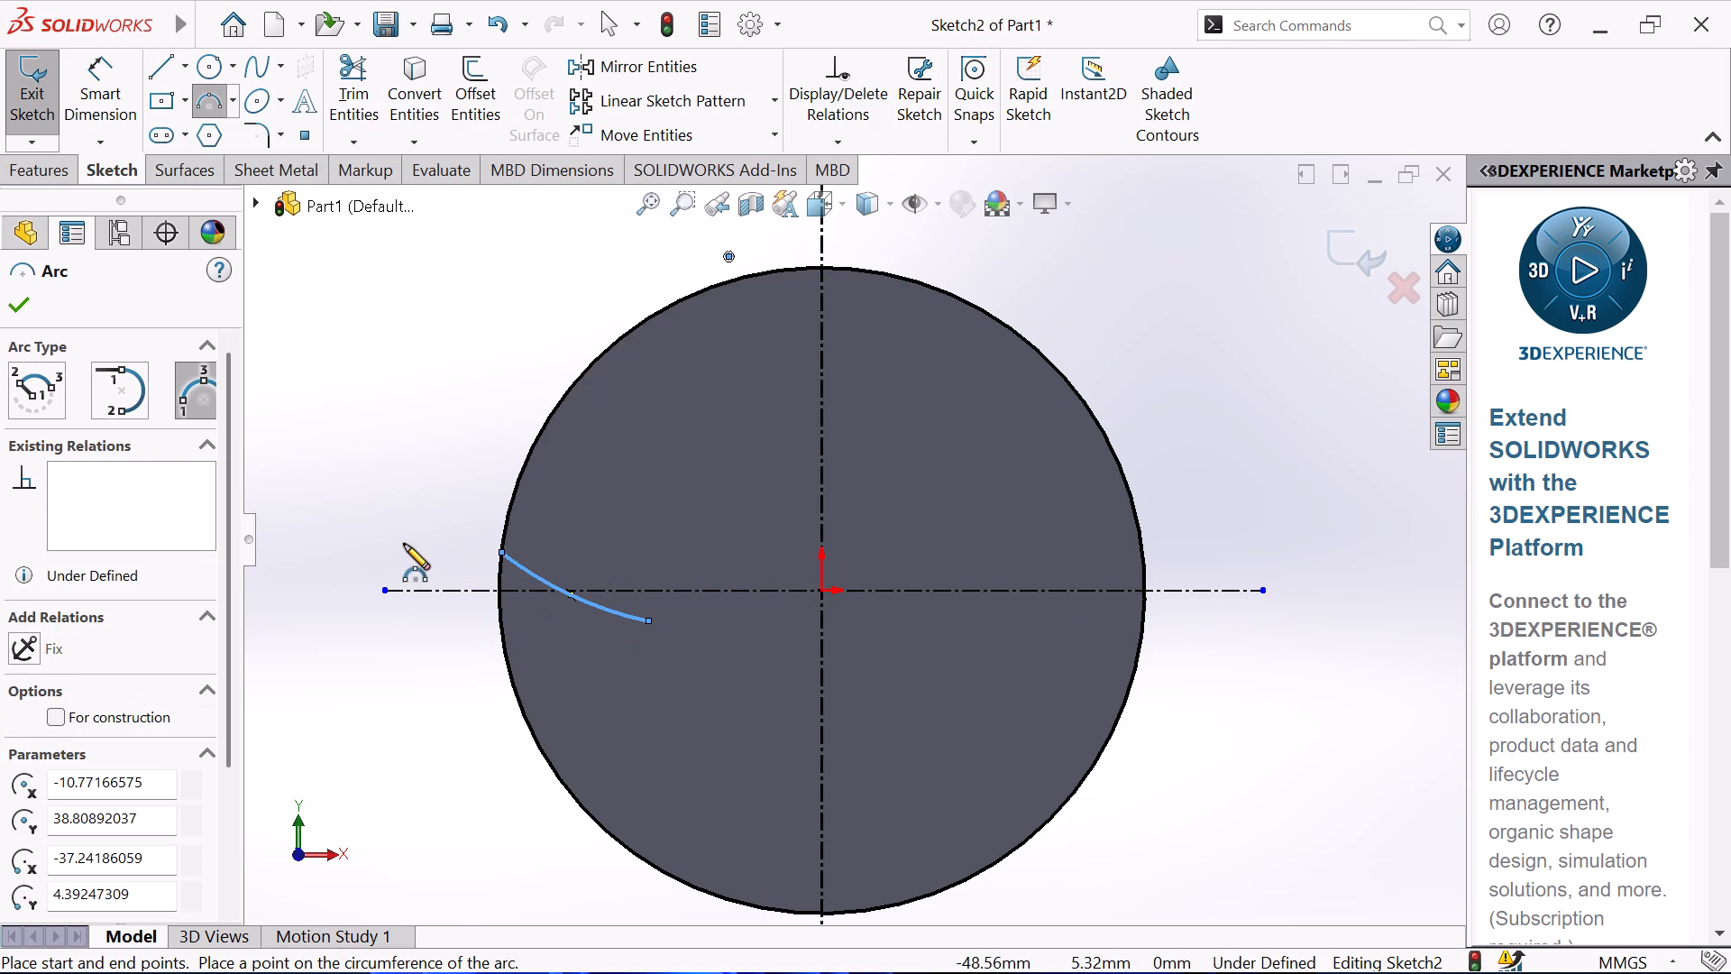
right_click(404, 544)
left_click(463, 559)
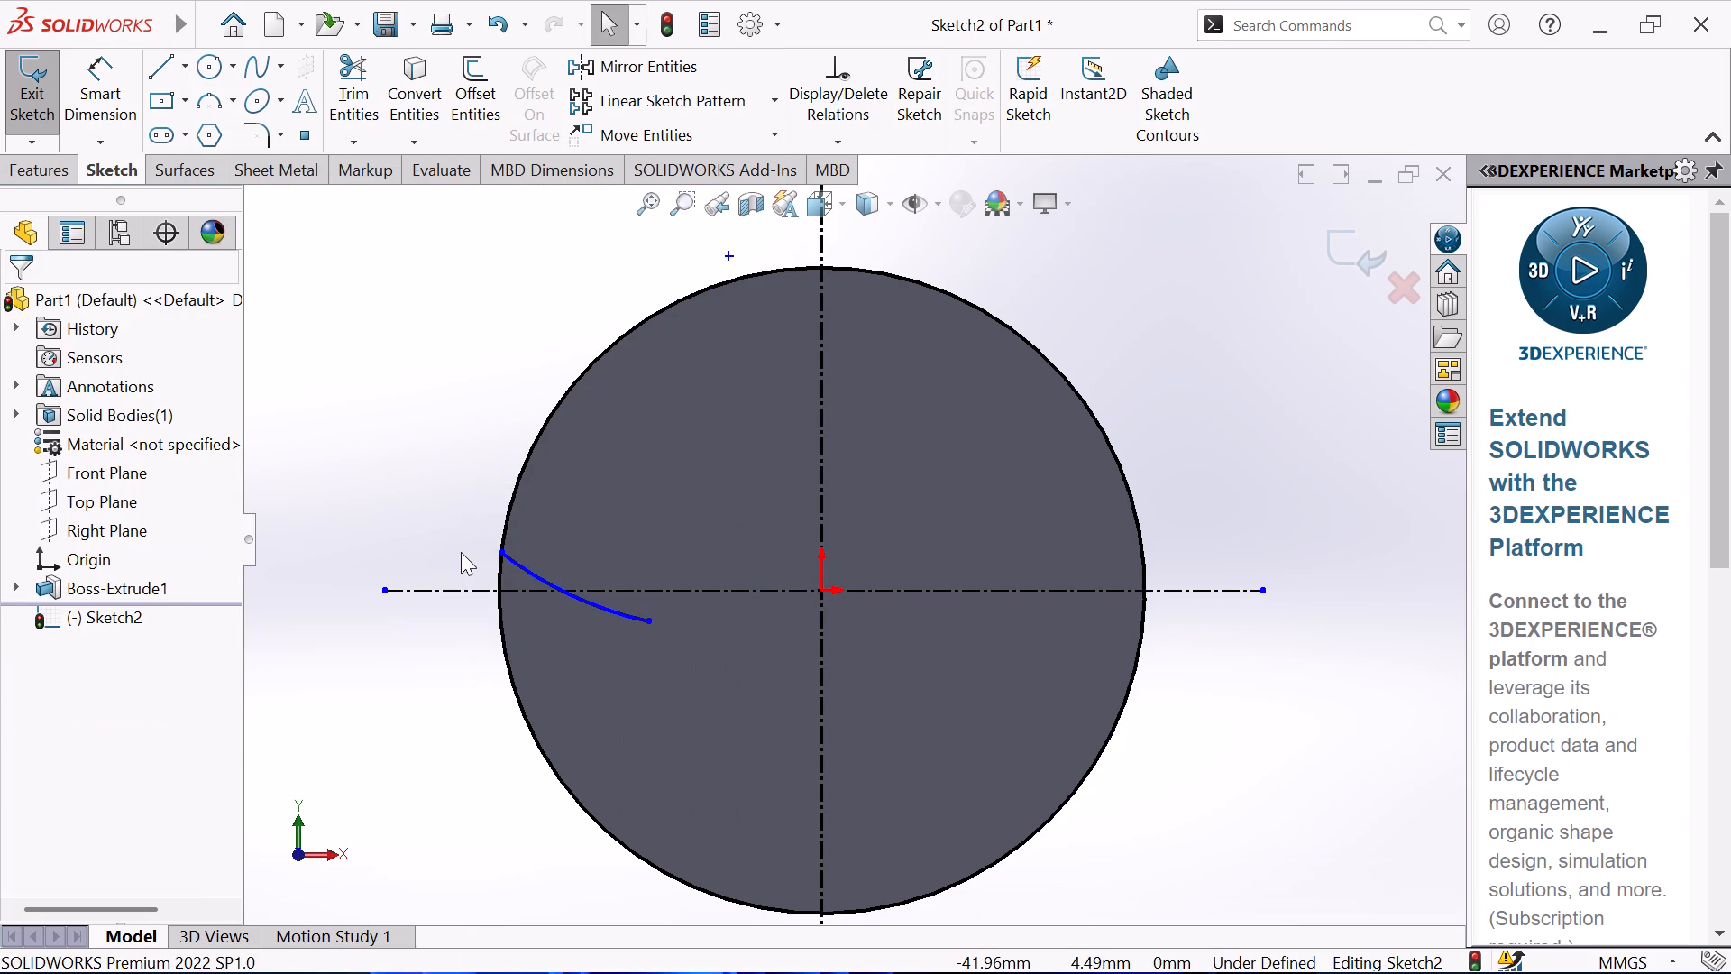
Dimension the arc's radius as 28 mm.
left_click(96, 111)
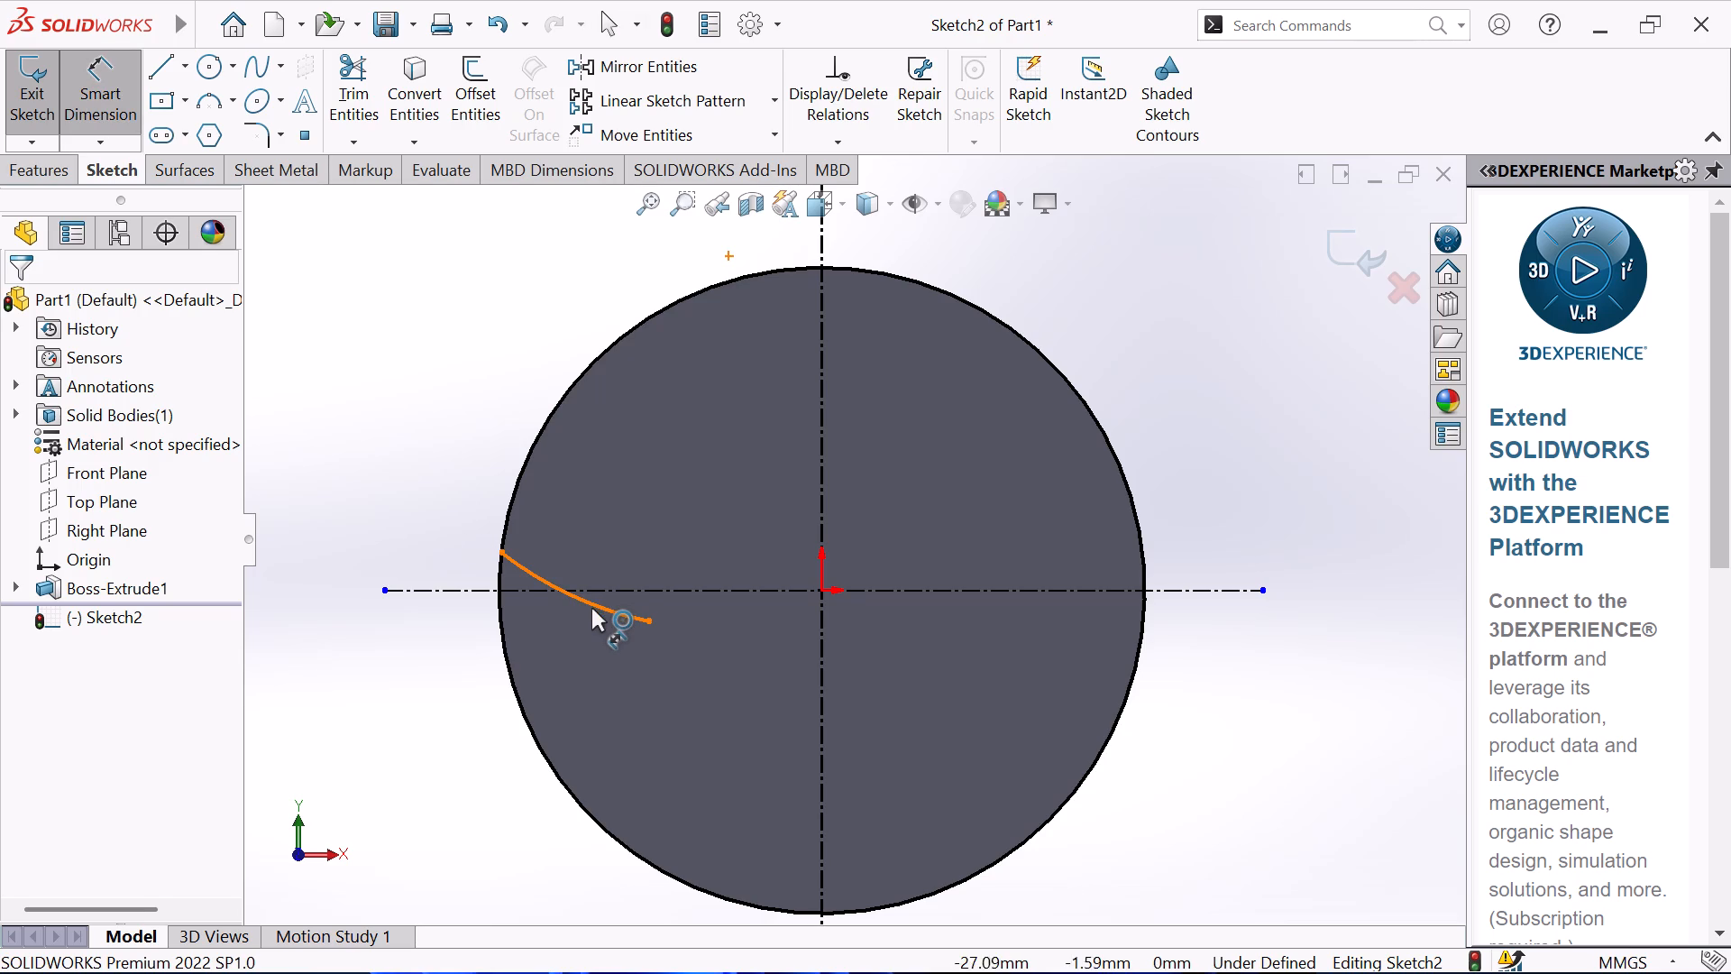
left_click(595, 610)
left_click(593, 542)
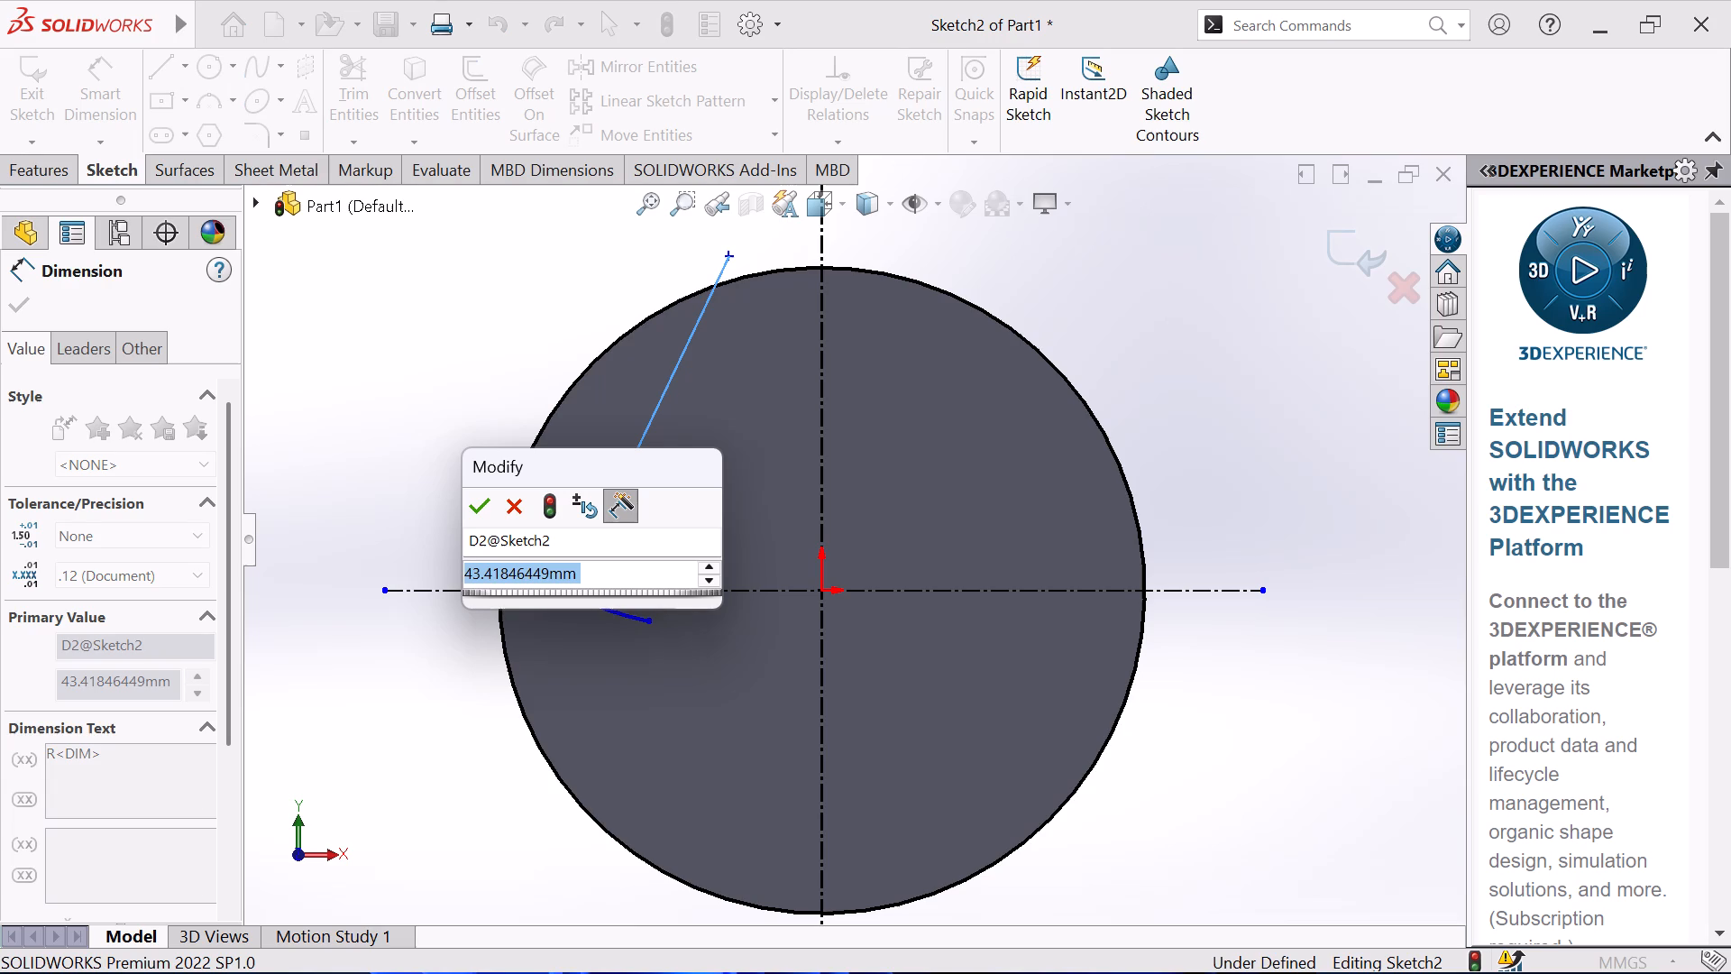
key("2")
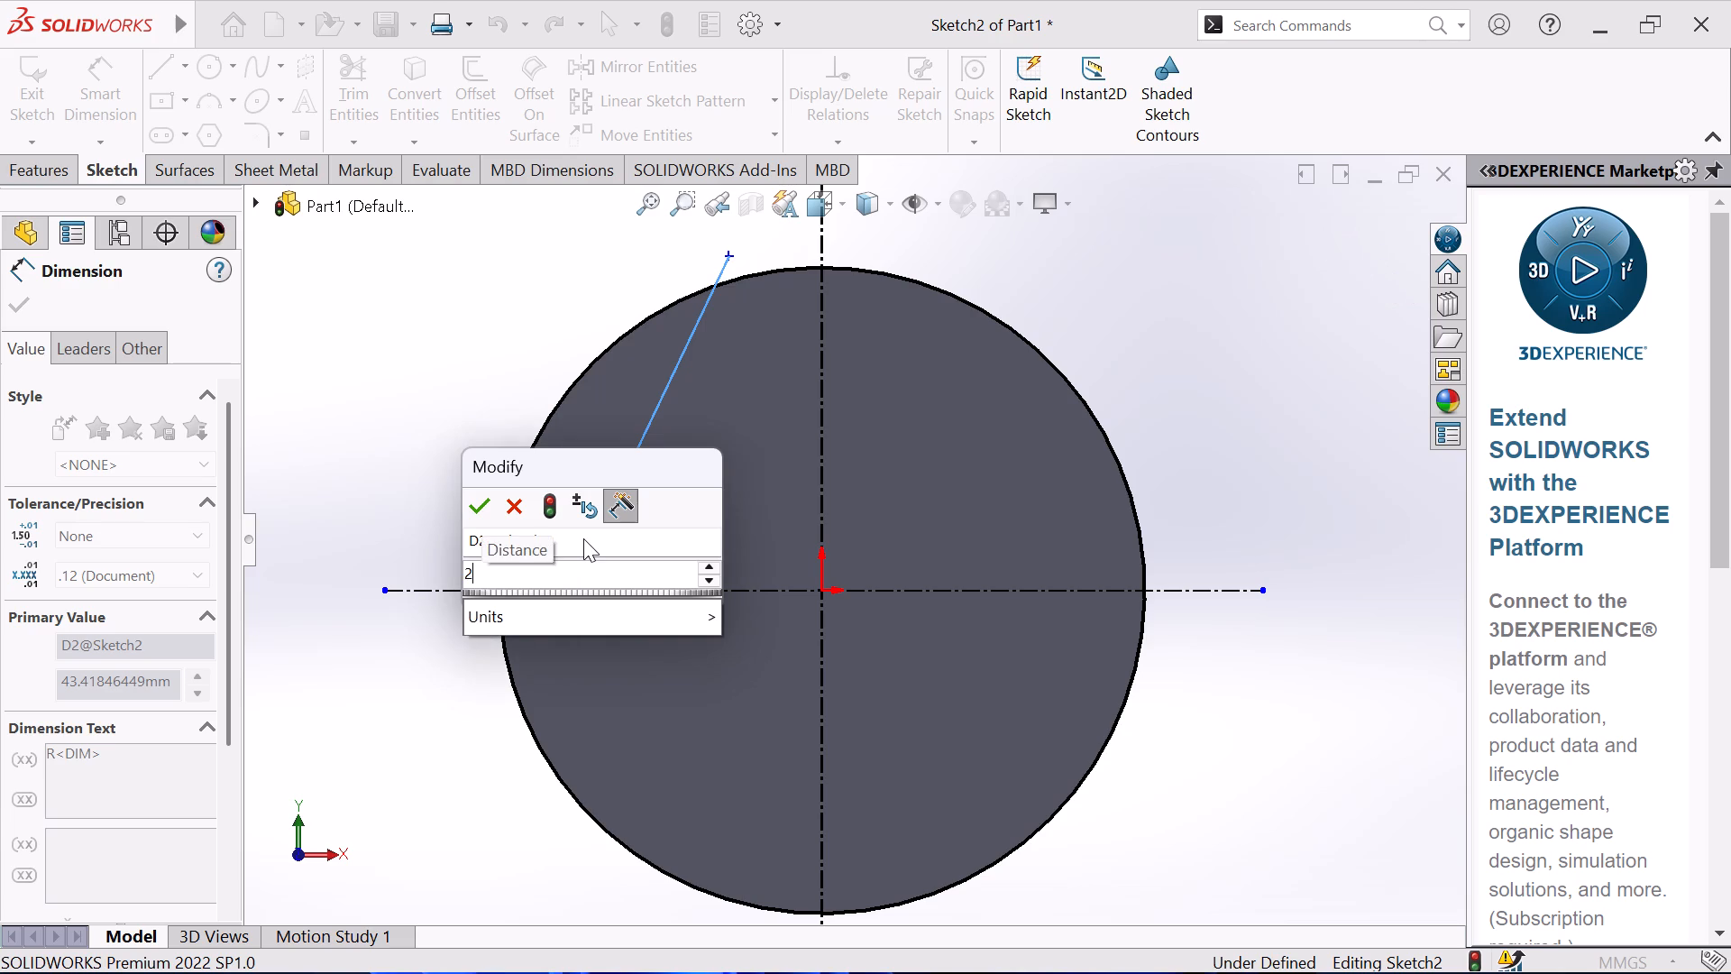
key("8")
key("Return")
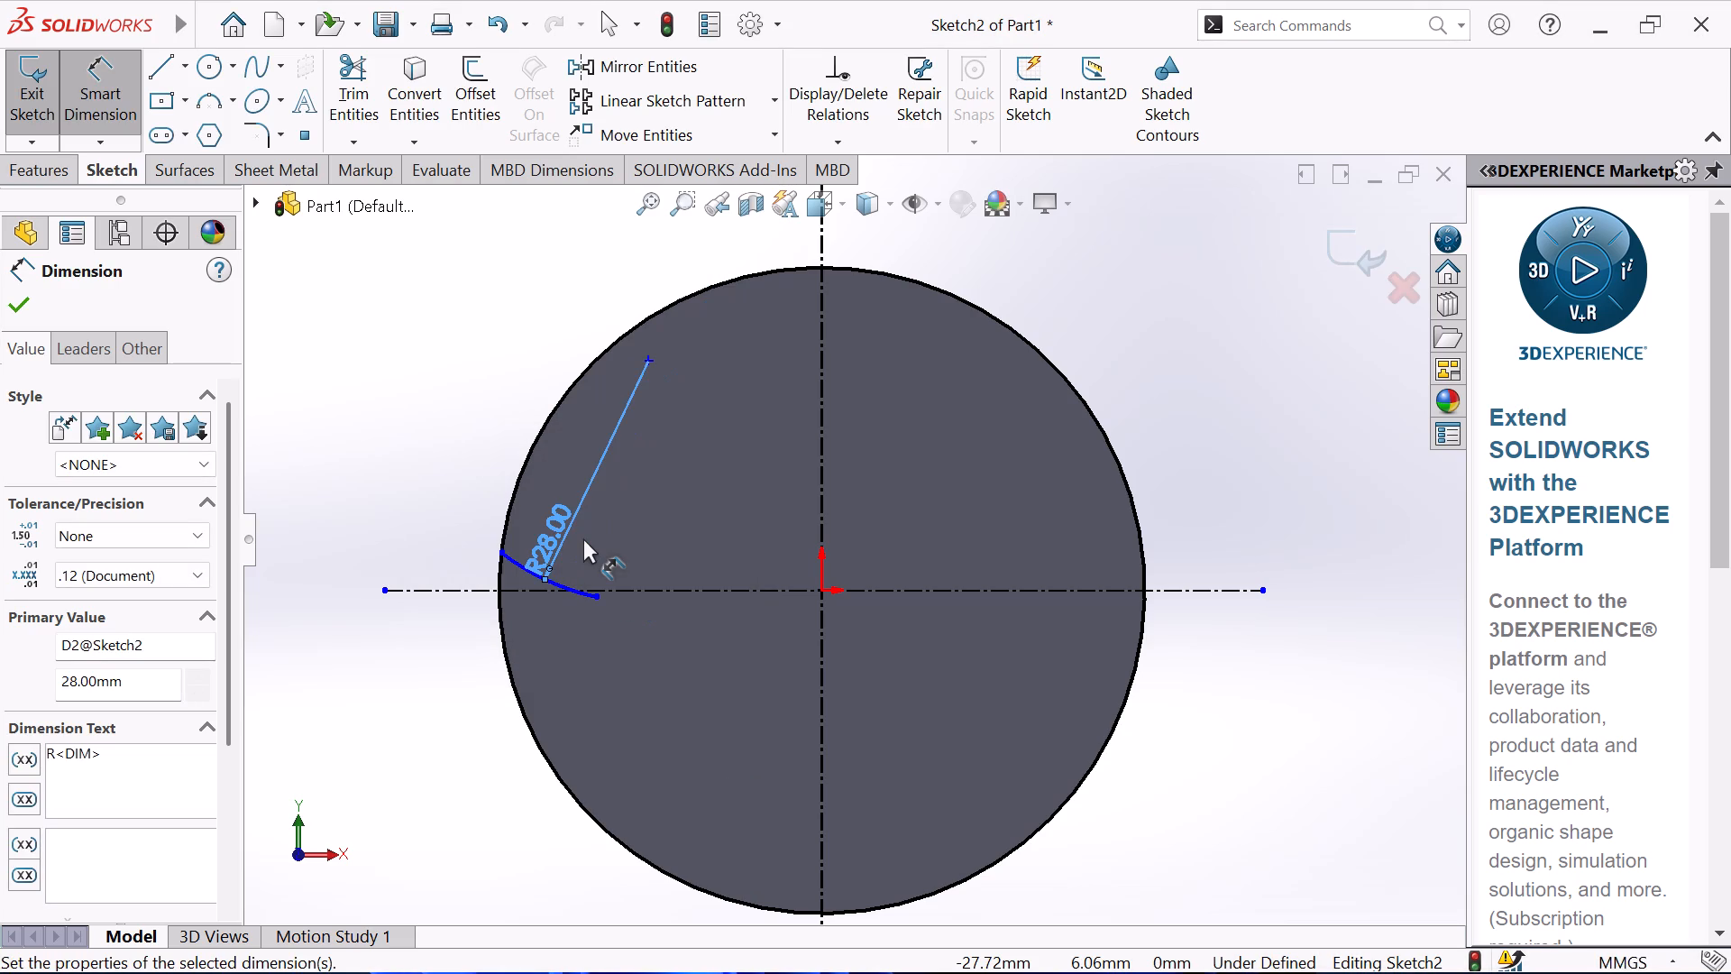
Dimension the arc's endpoint on the disc's edge at 3 mm above the horizontal centerline.
scroll(508, 560, "down", 2)
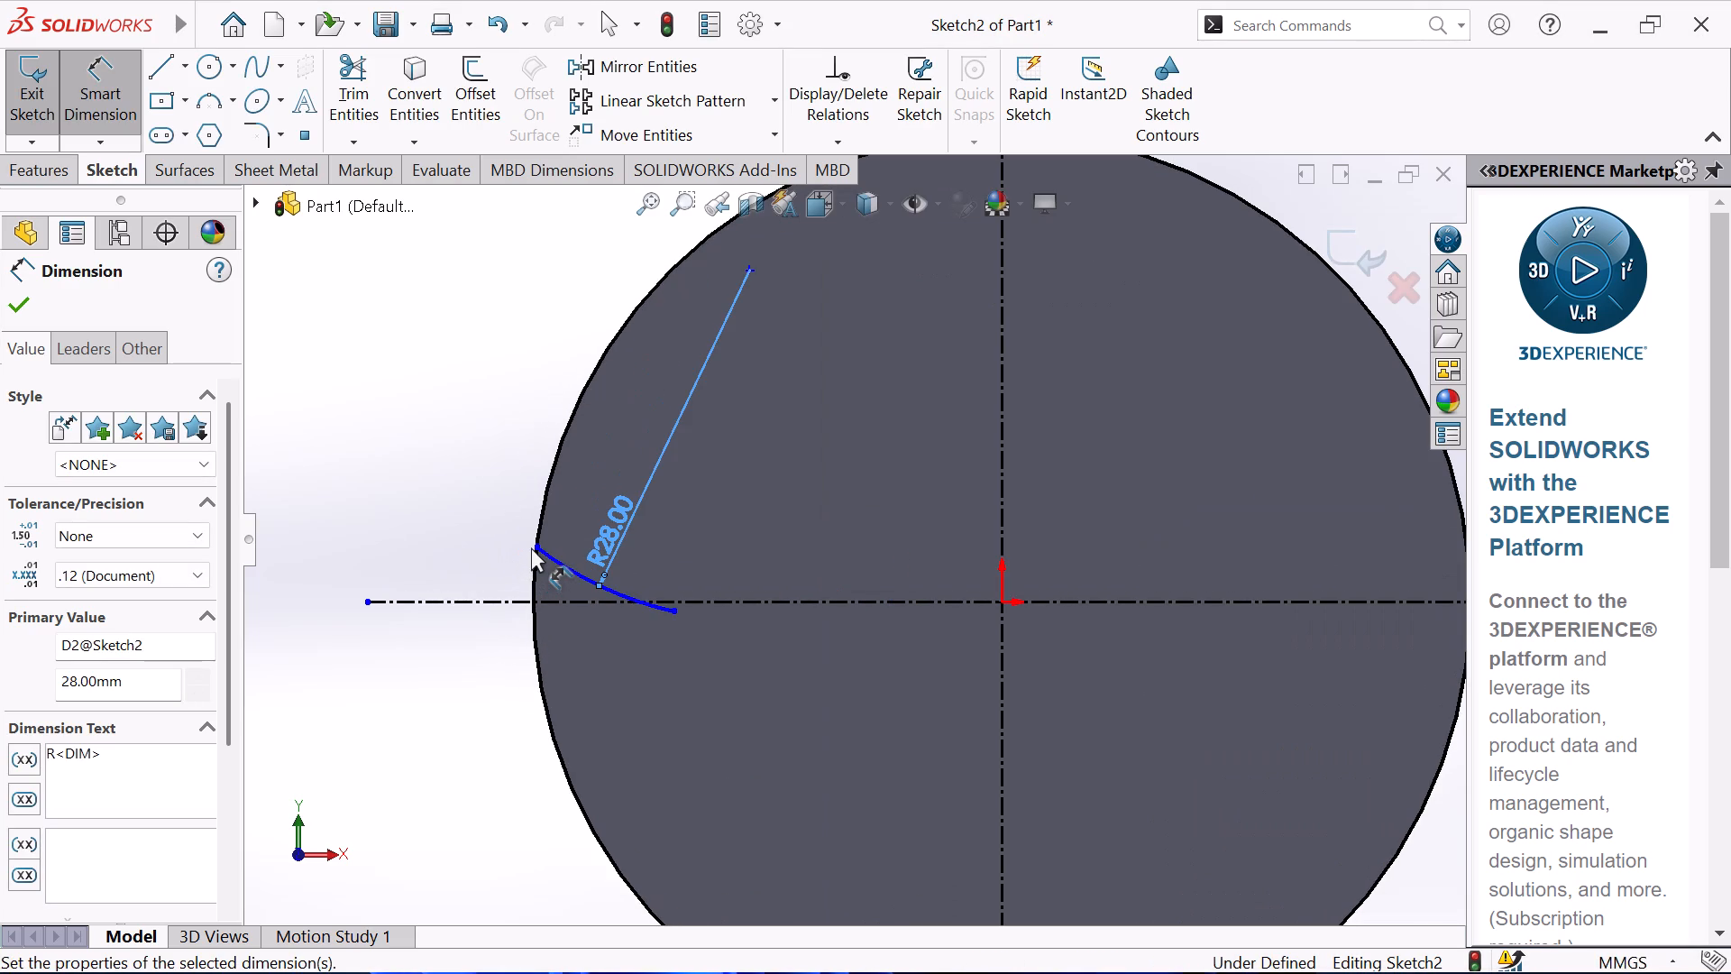
left_click(537, 547)
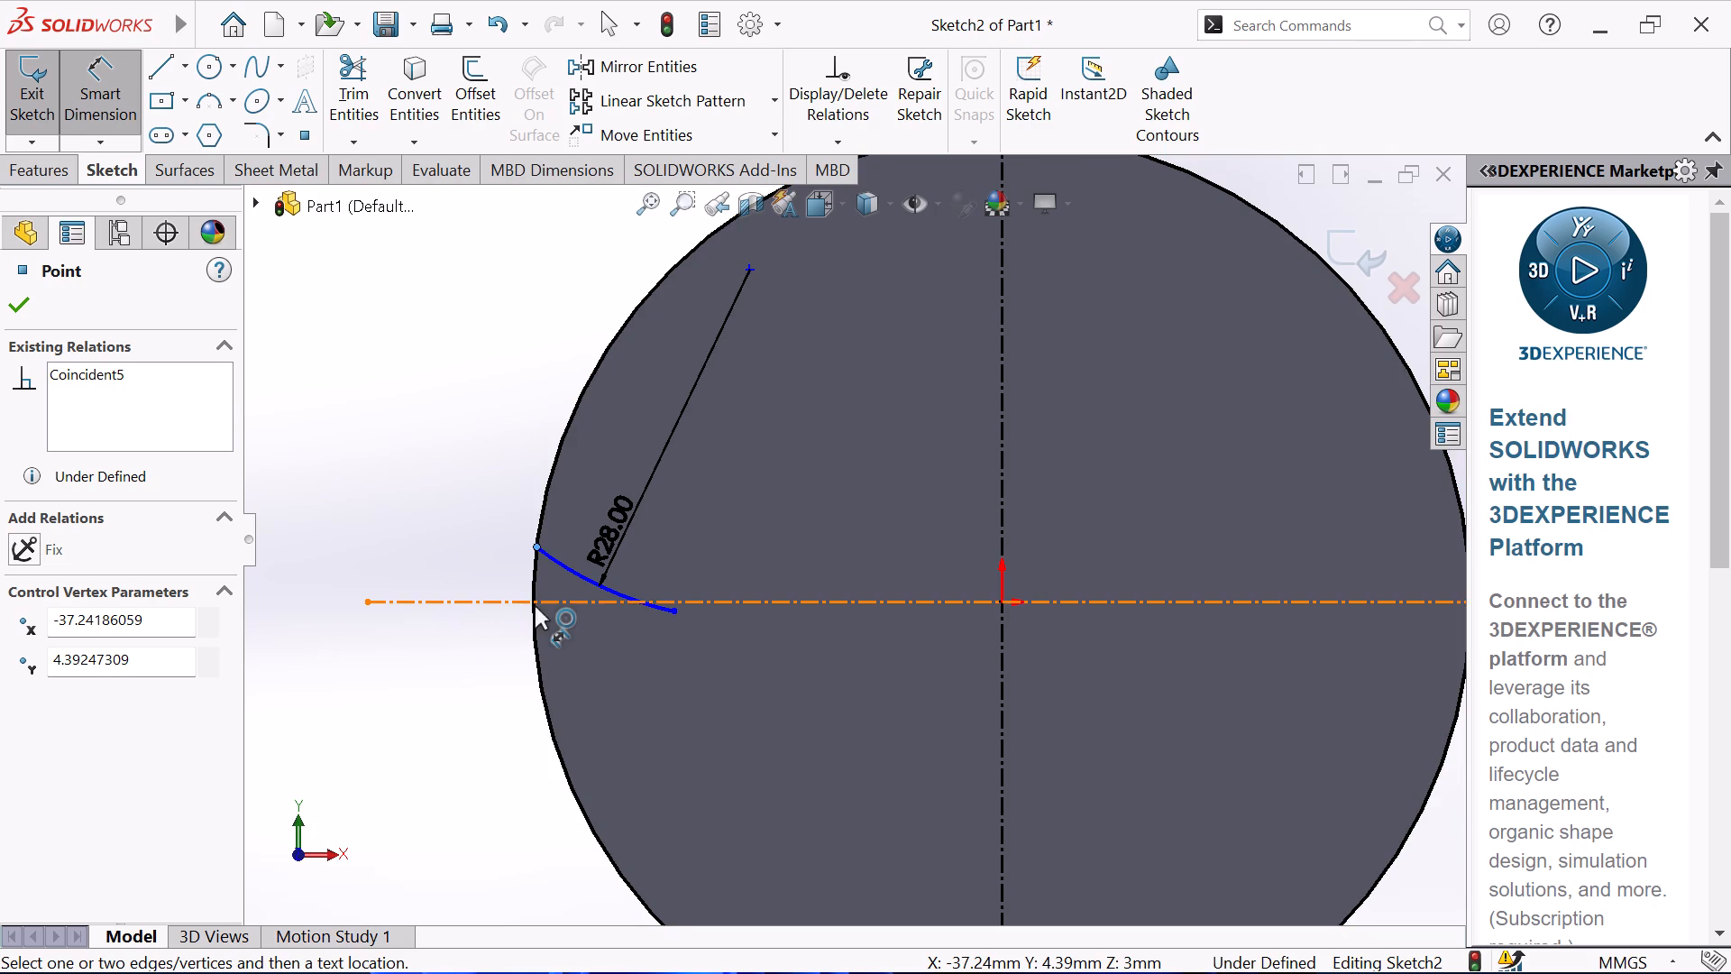
left_click(475, 606)
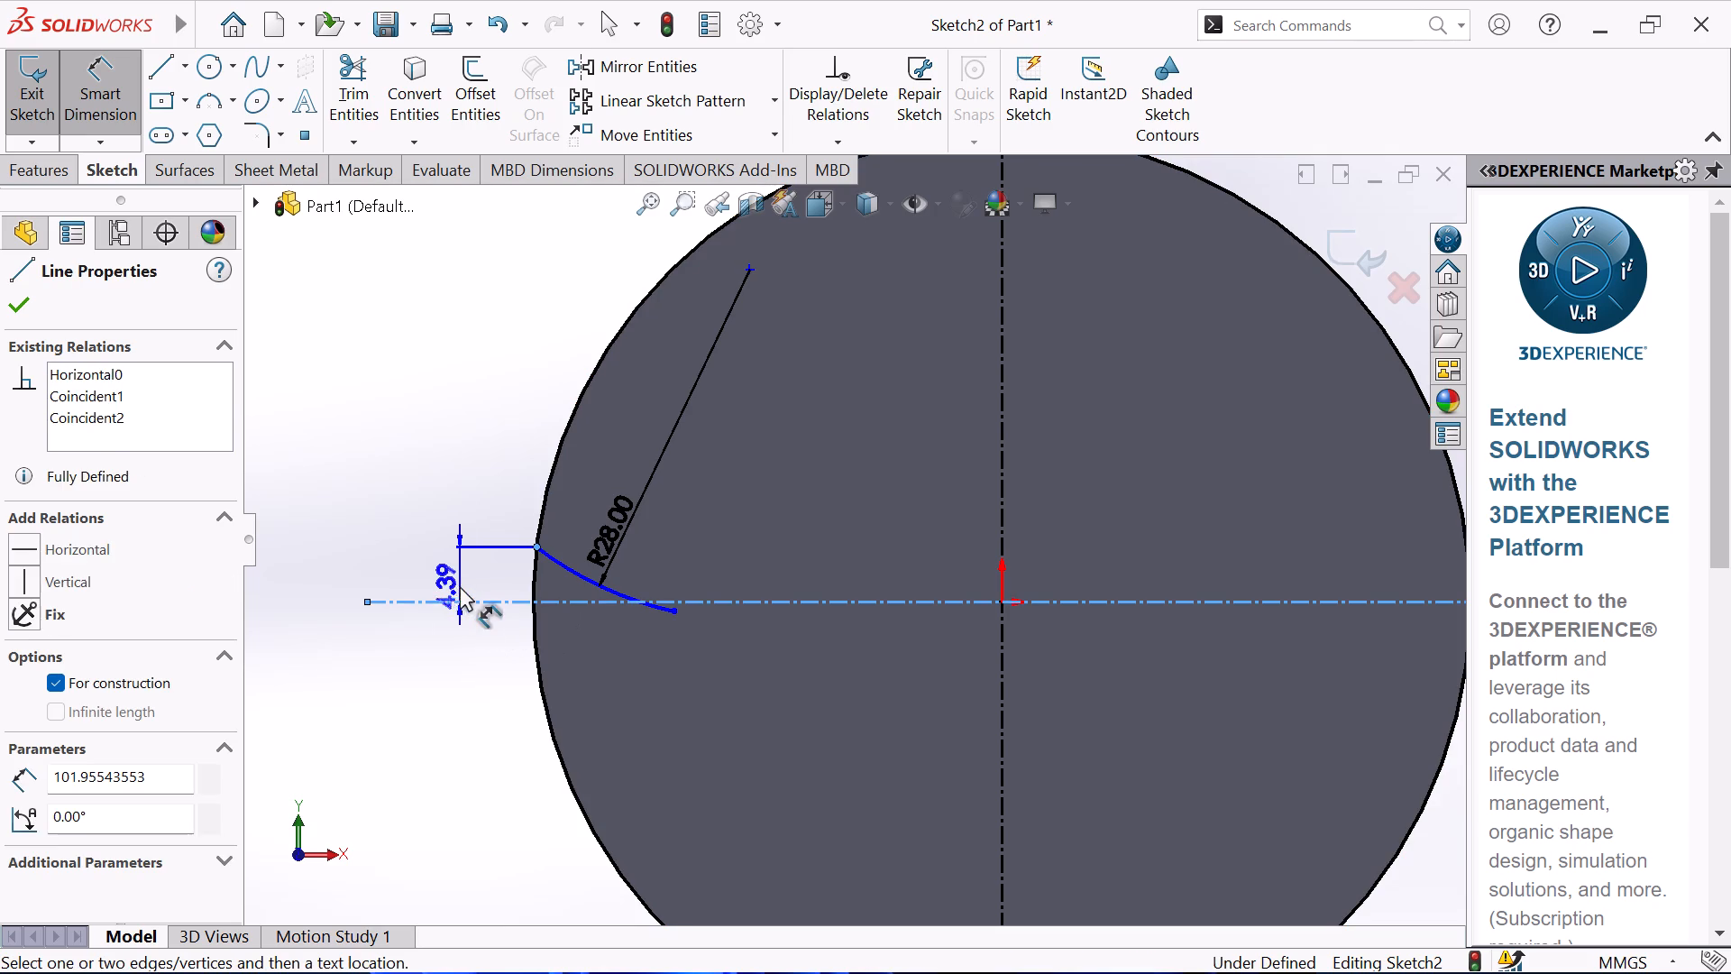
left_click(423, 572)
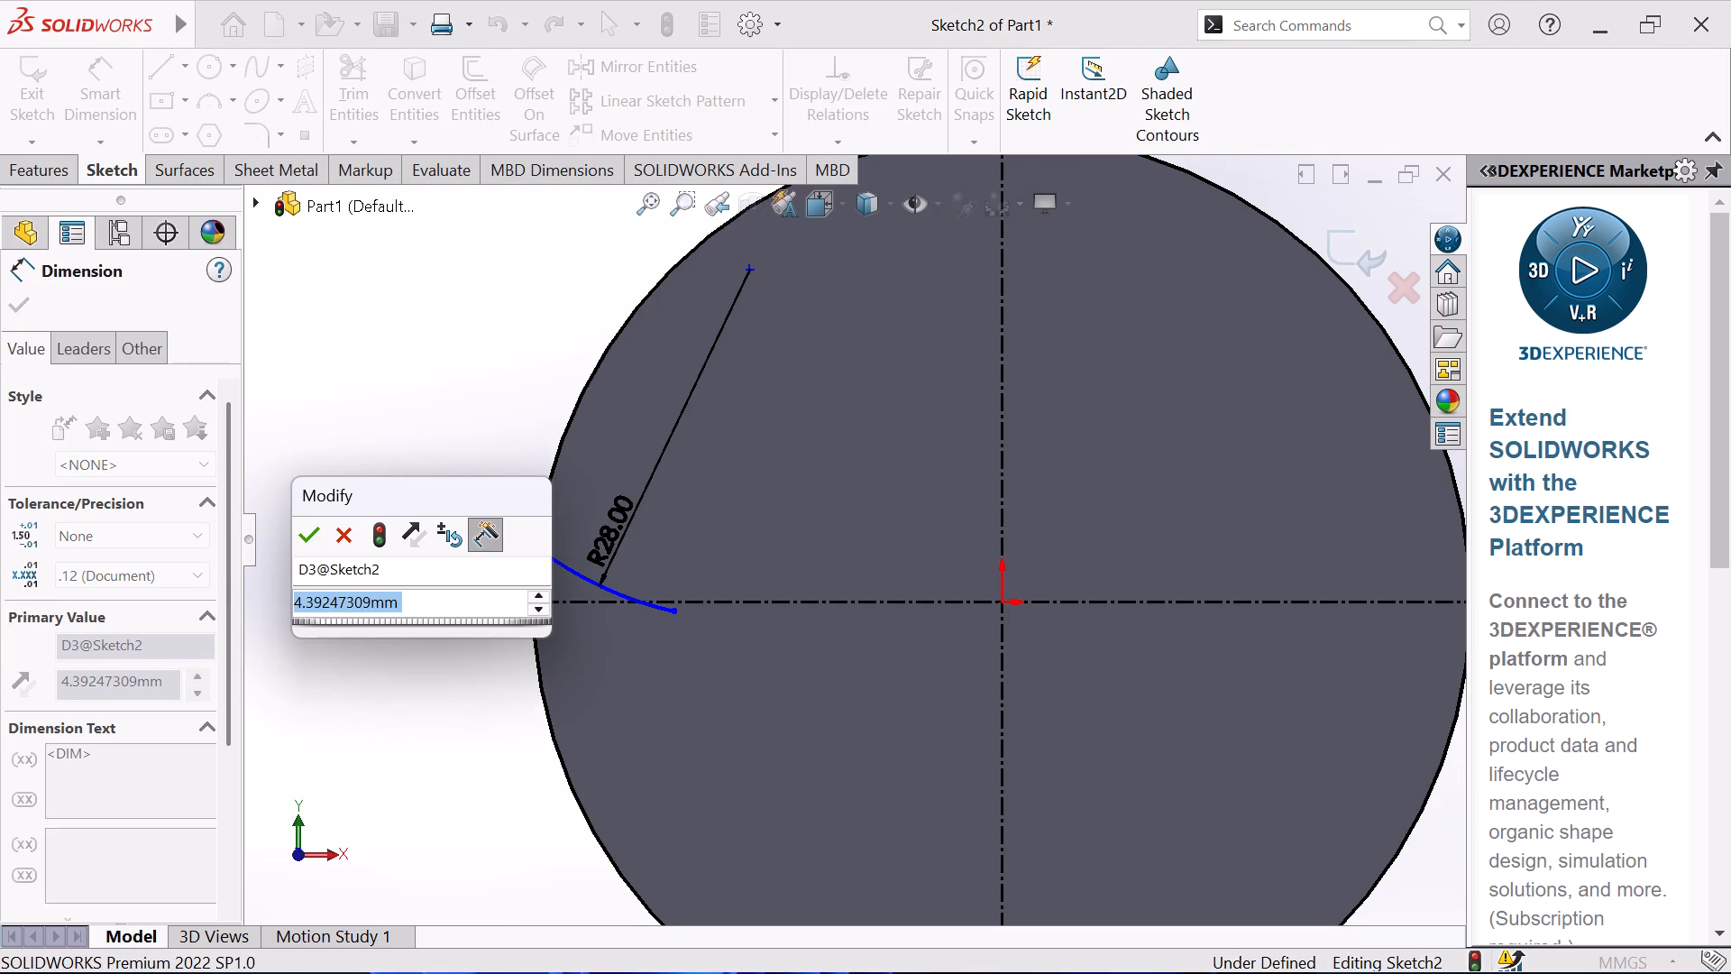
key("3")
key("Return")
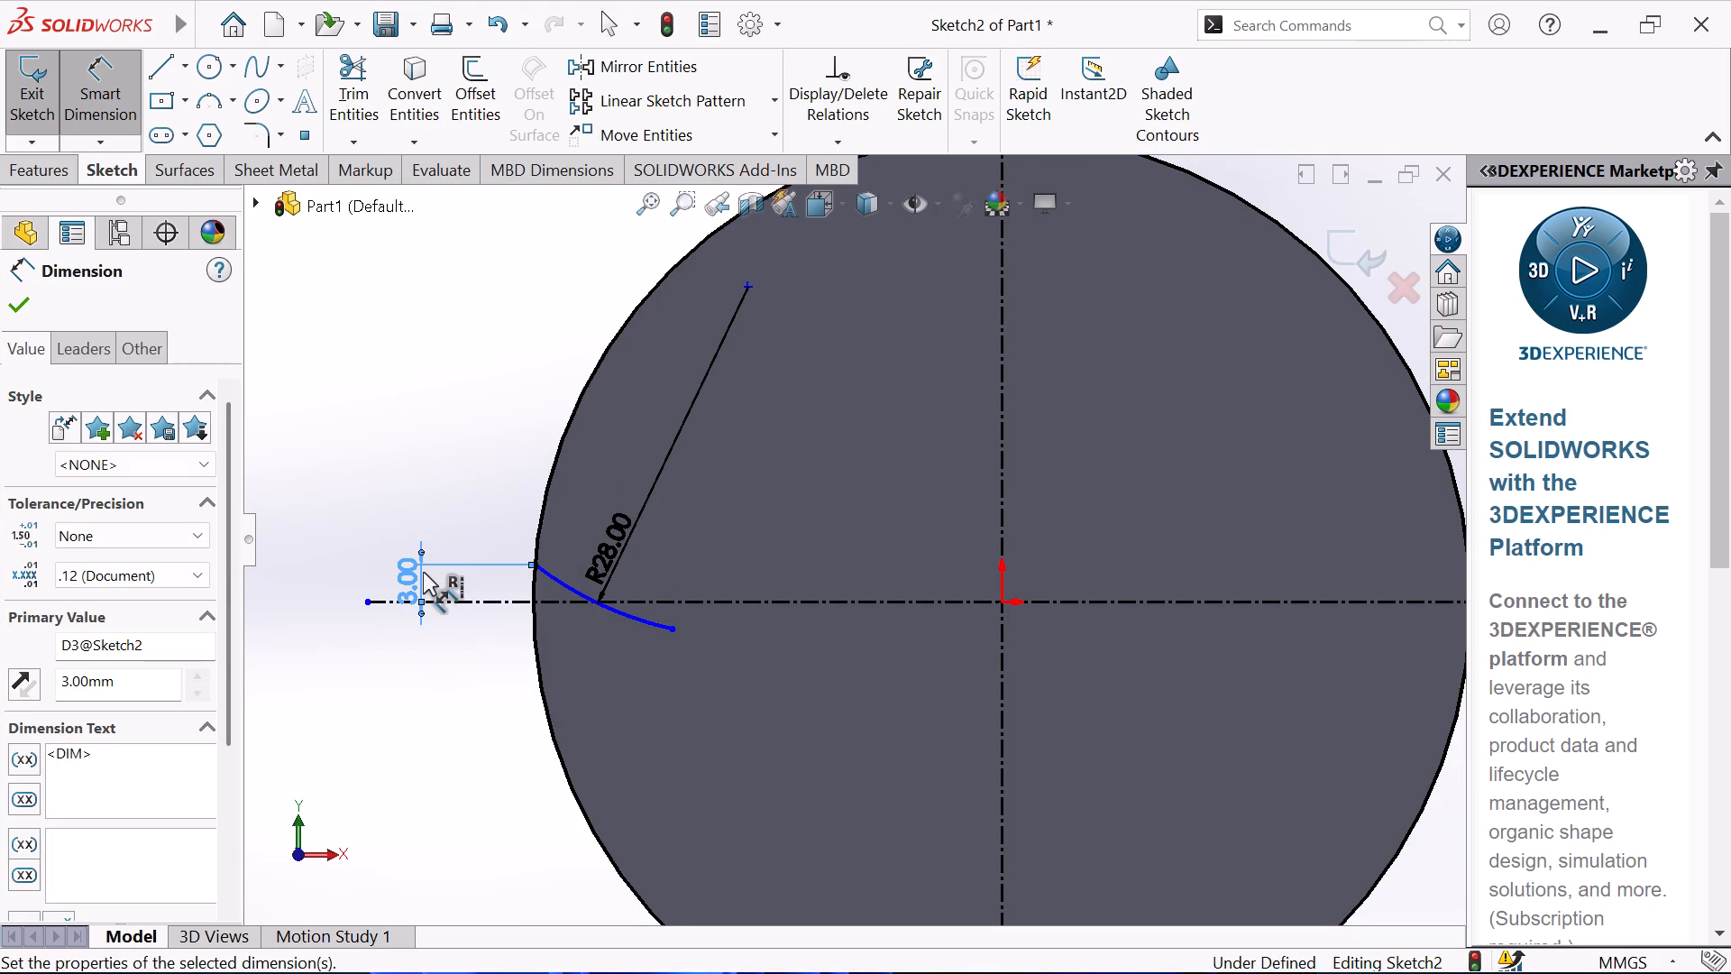
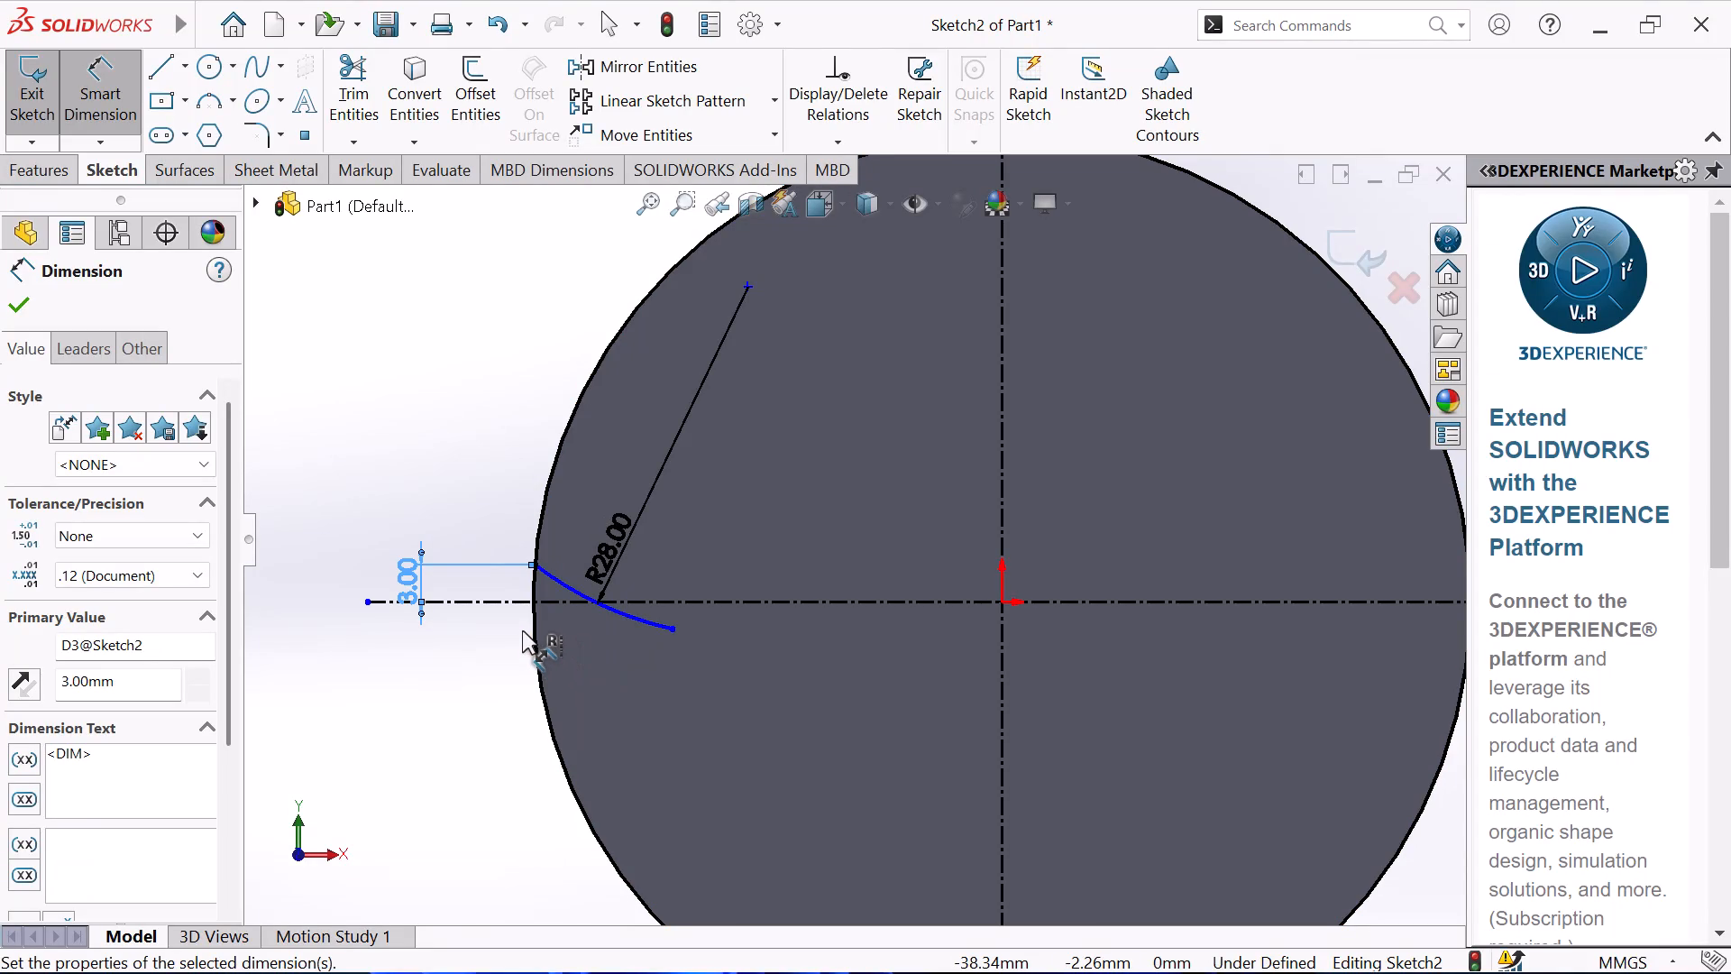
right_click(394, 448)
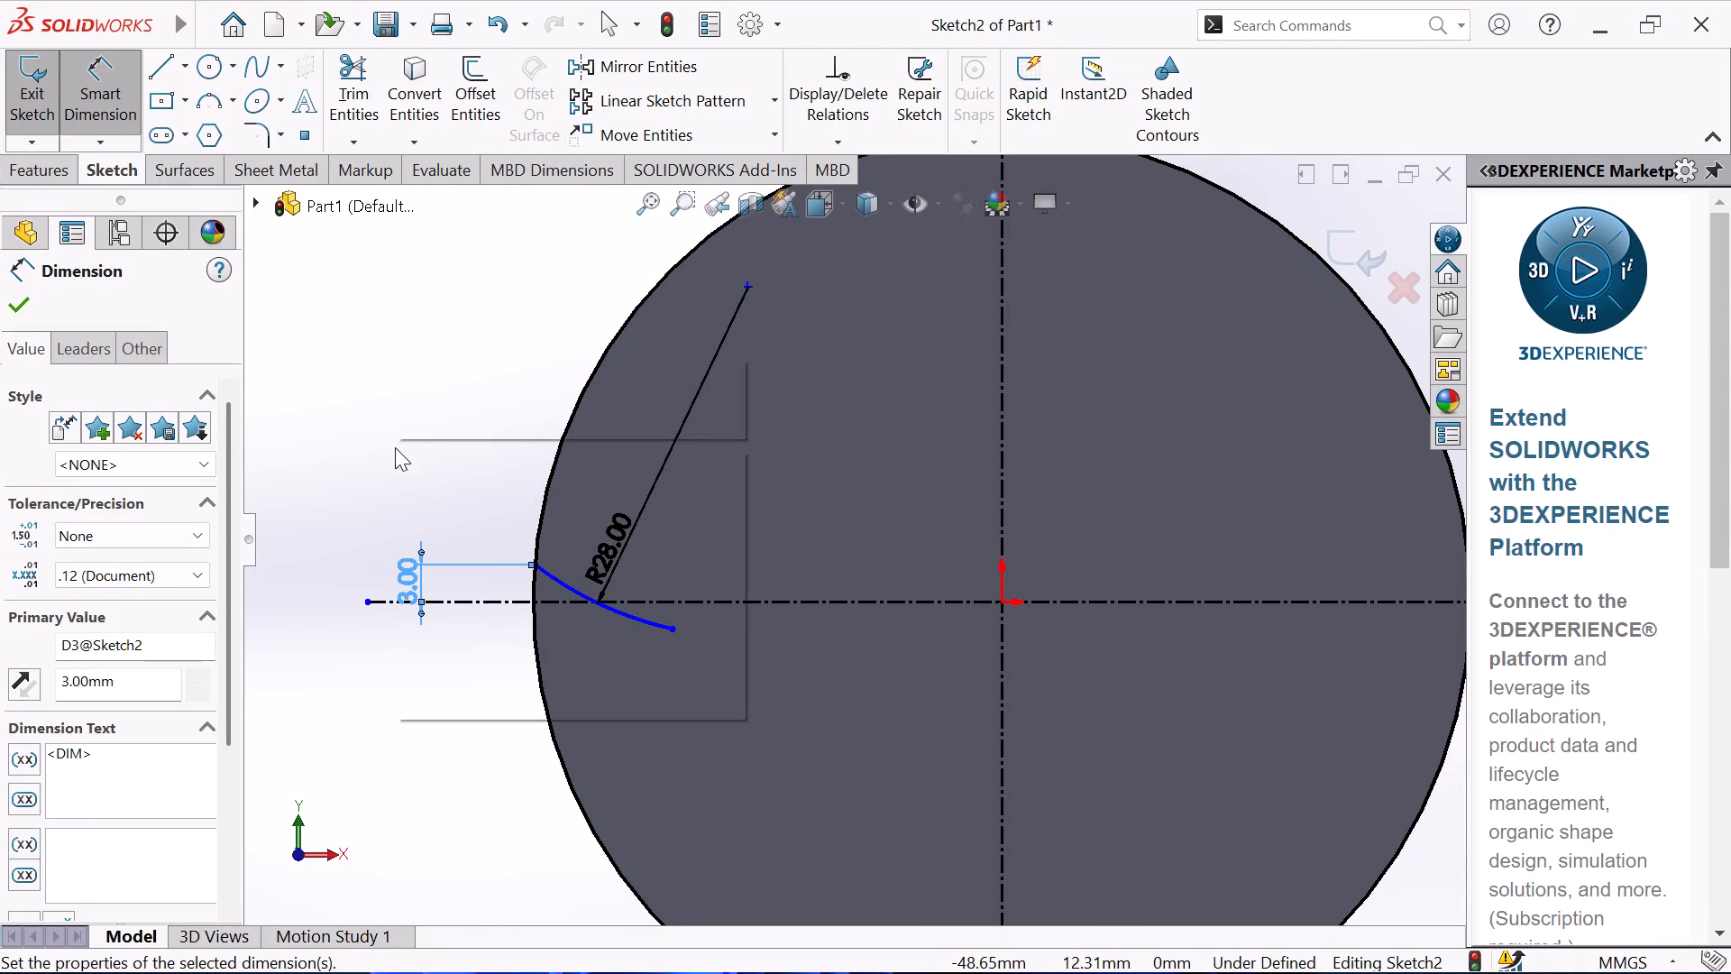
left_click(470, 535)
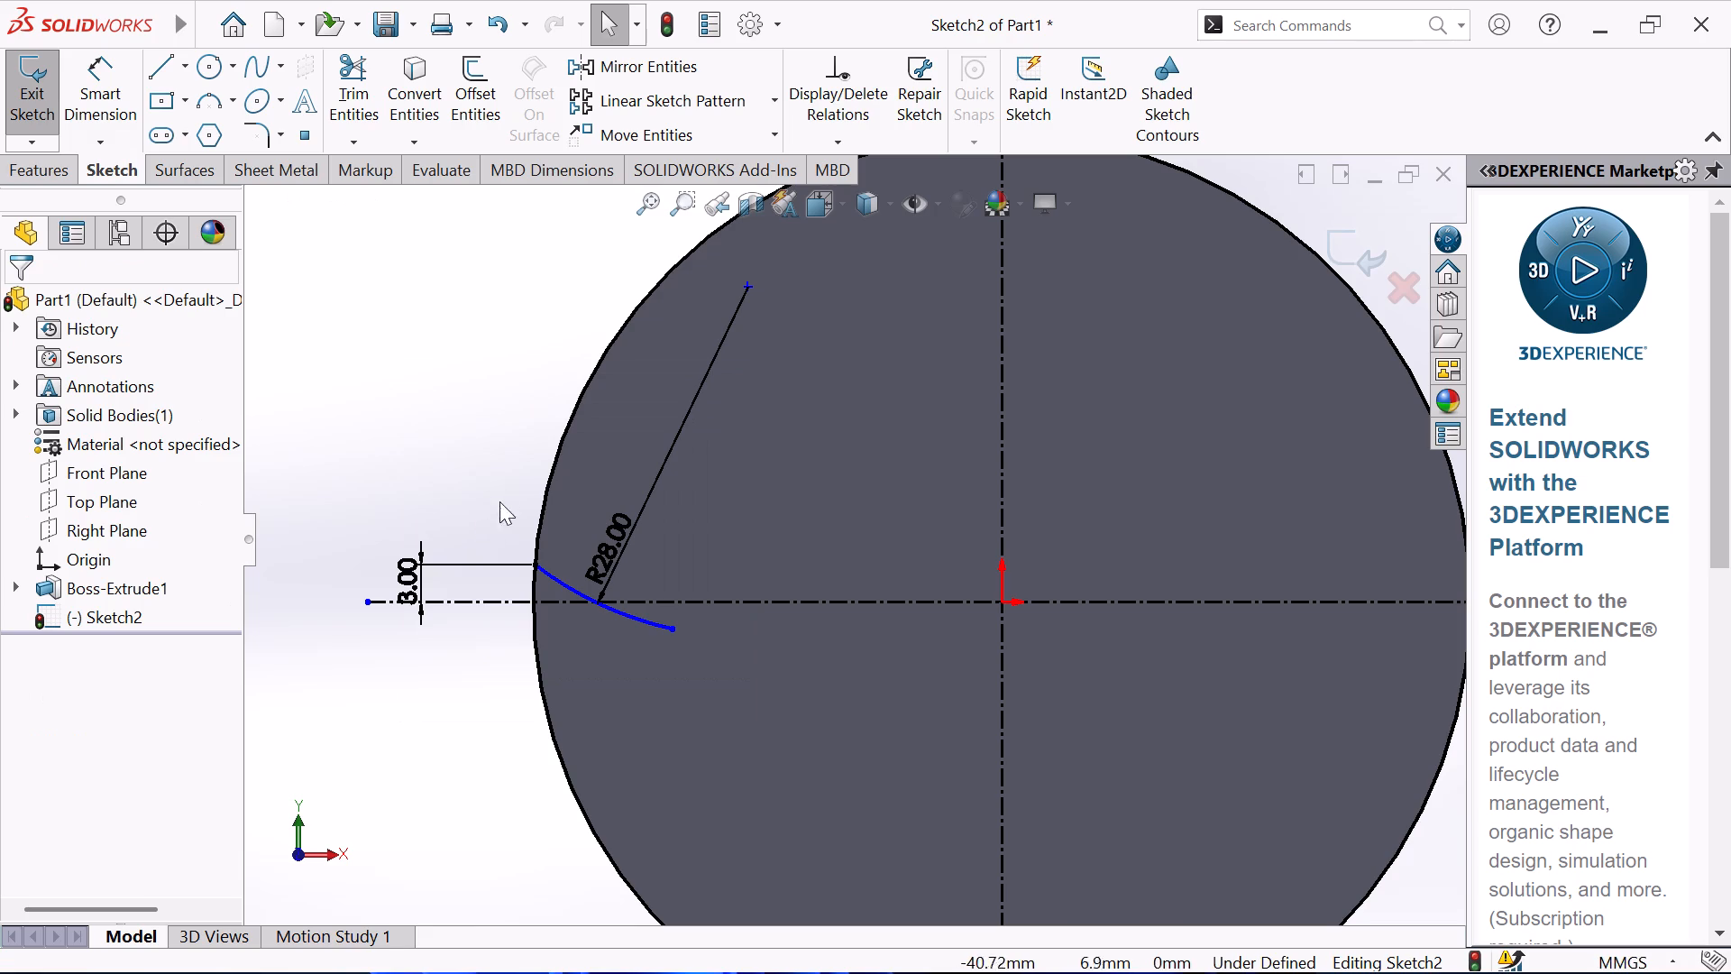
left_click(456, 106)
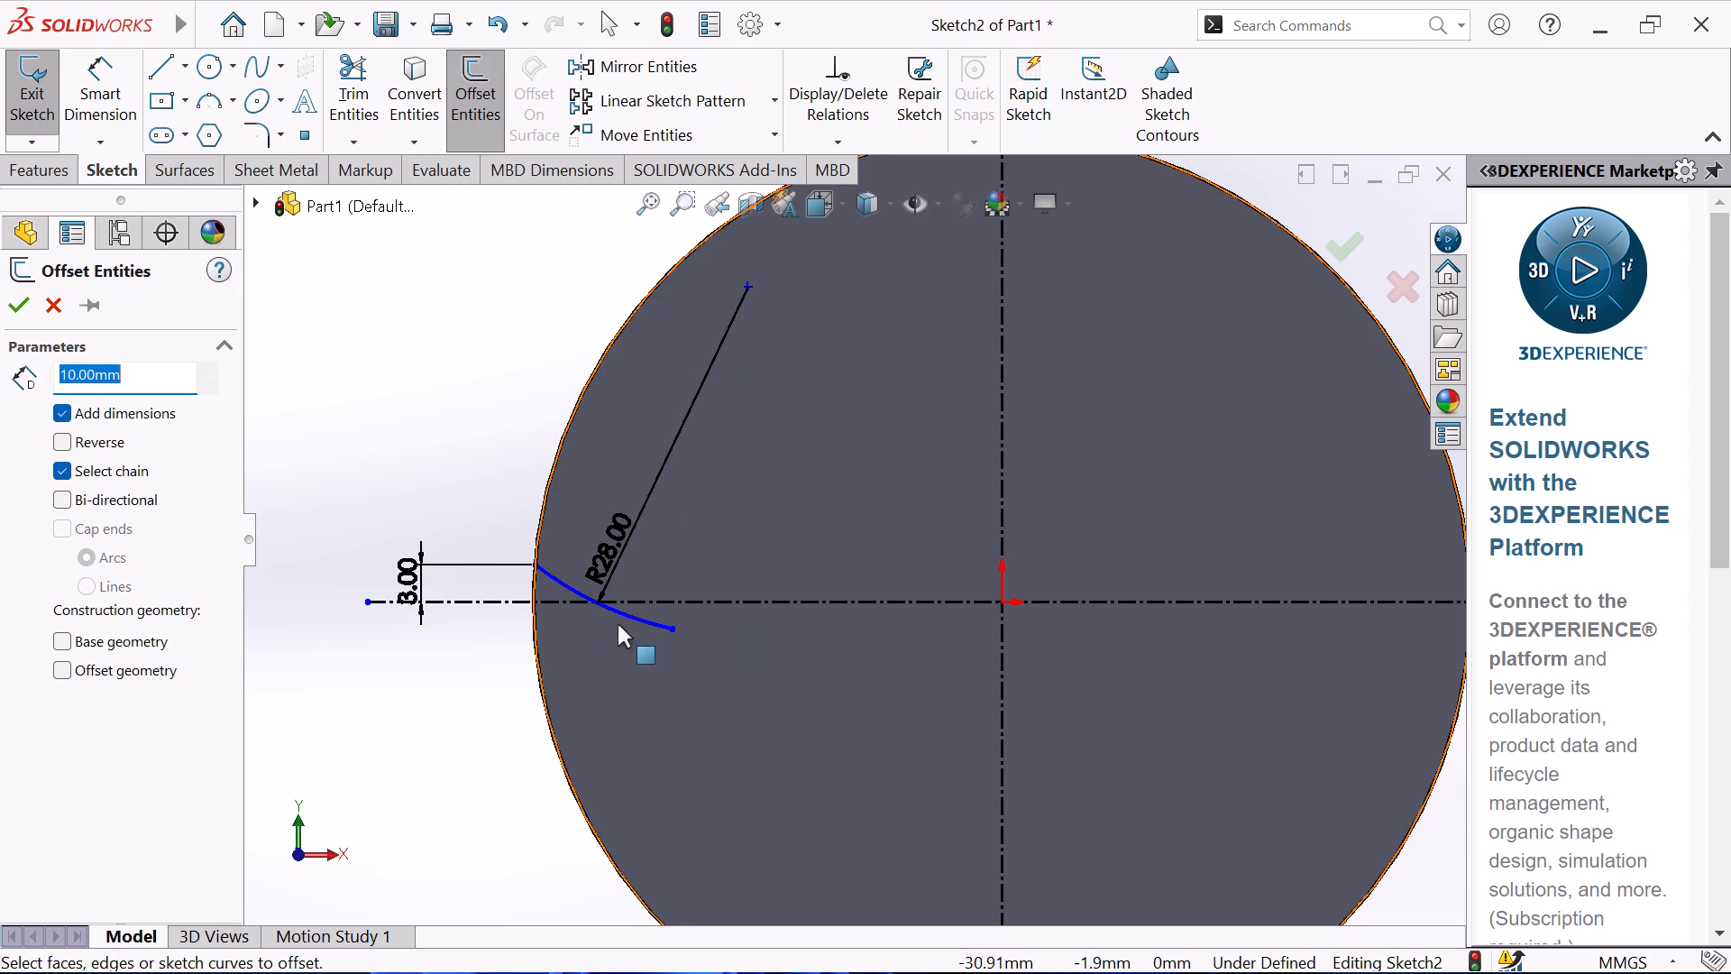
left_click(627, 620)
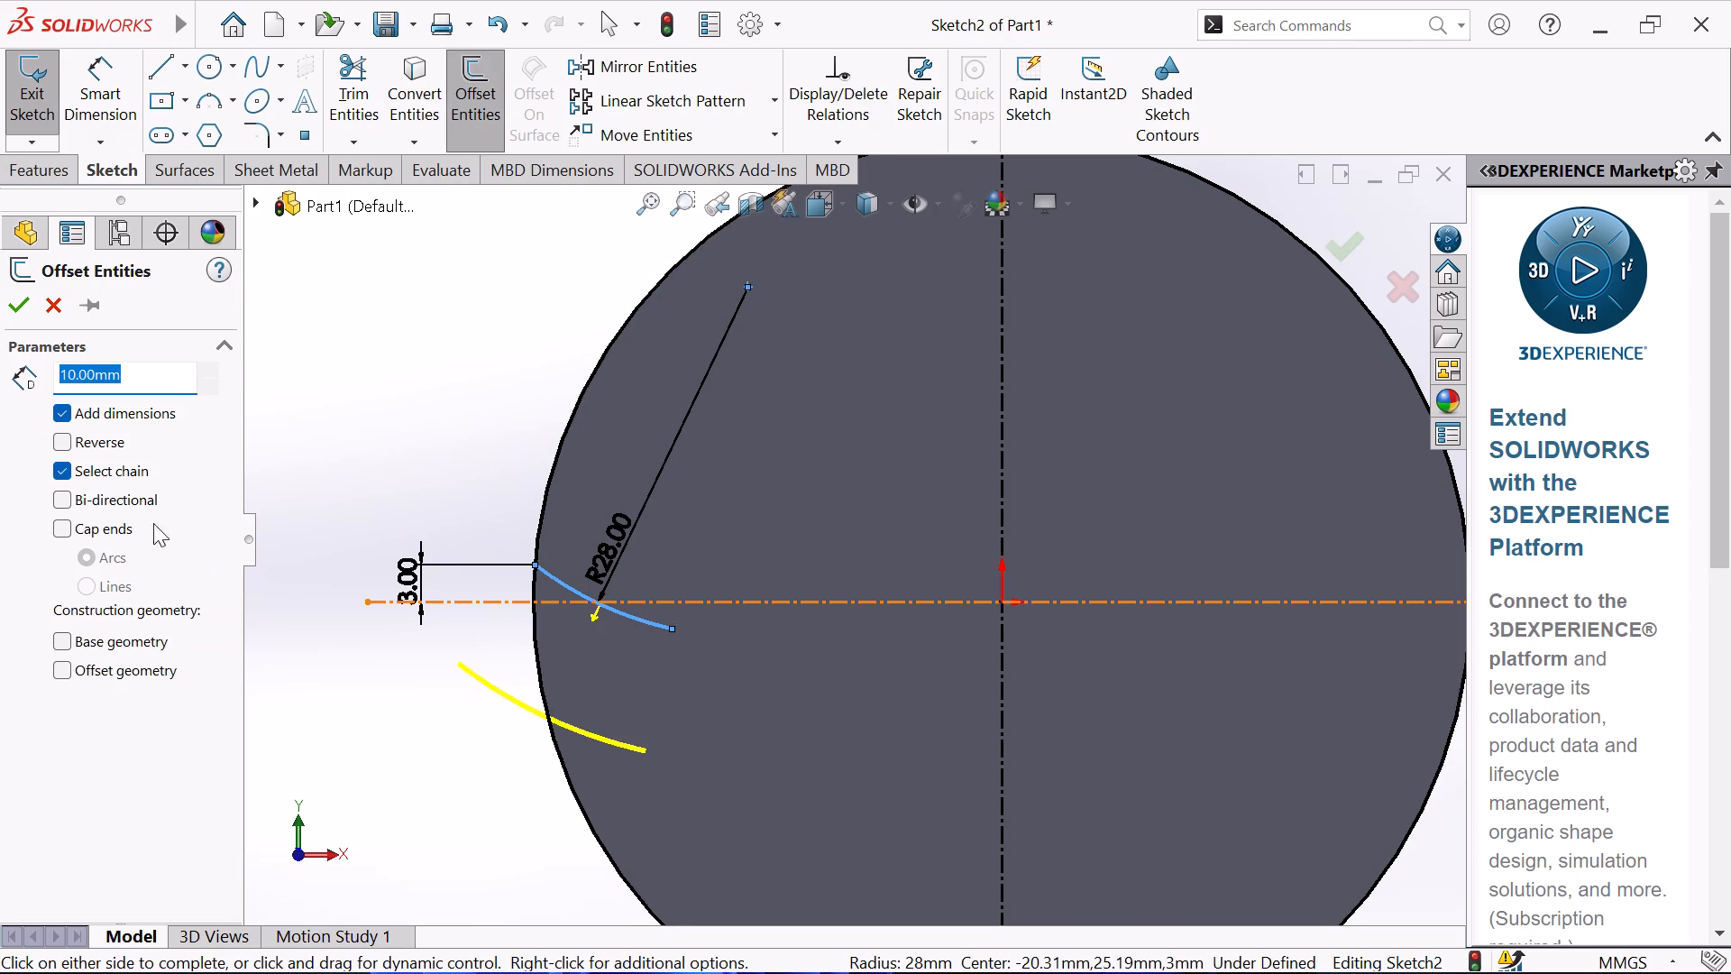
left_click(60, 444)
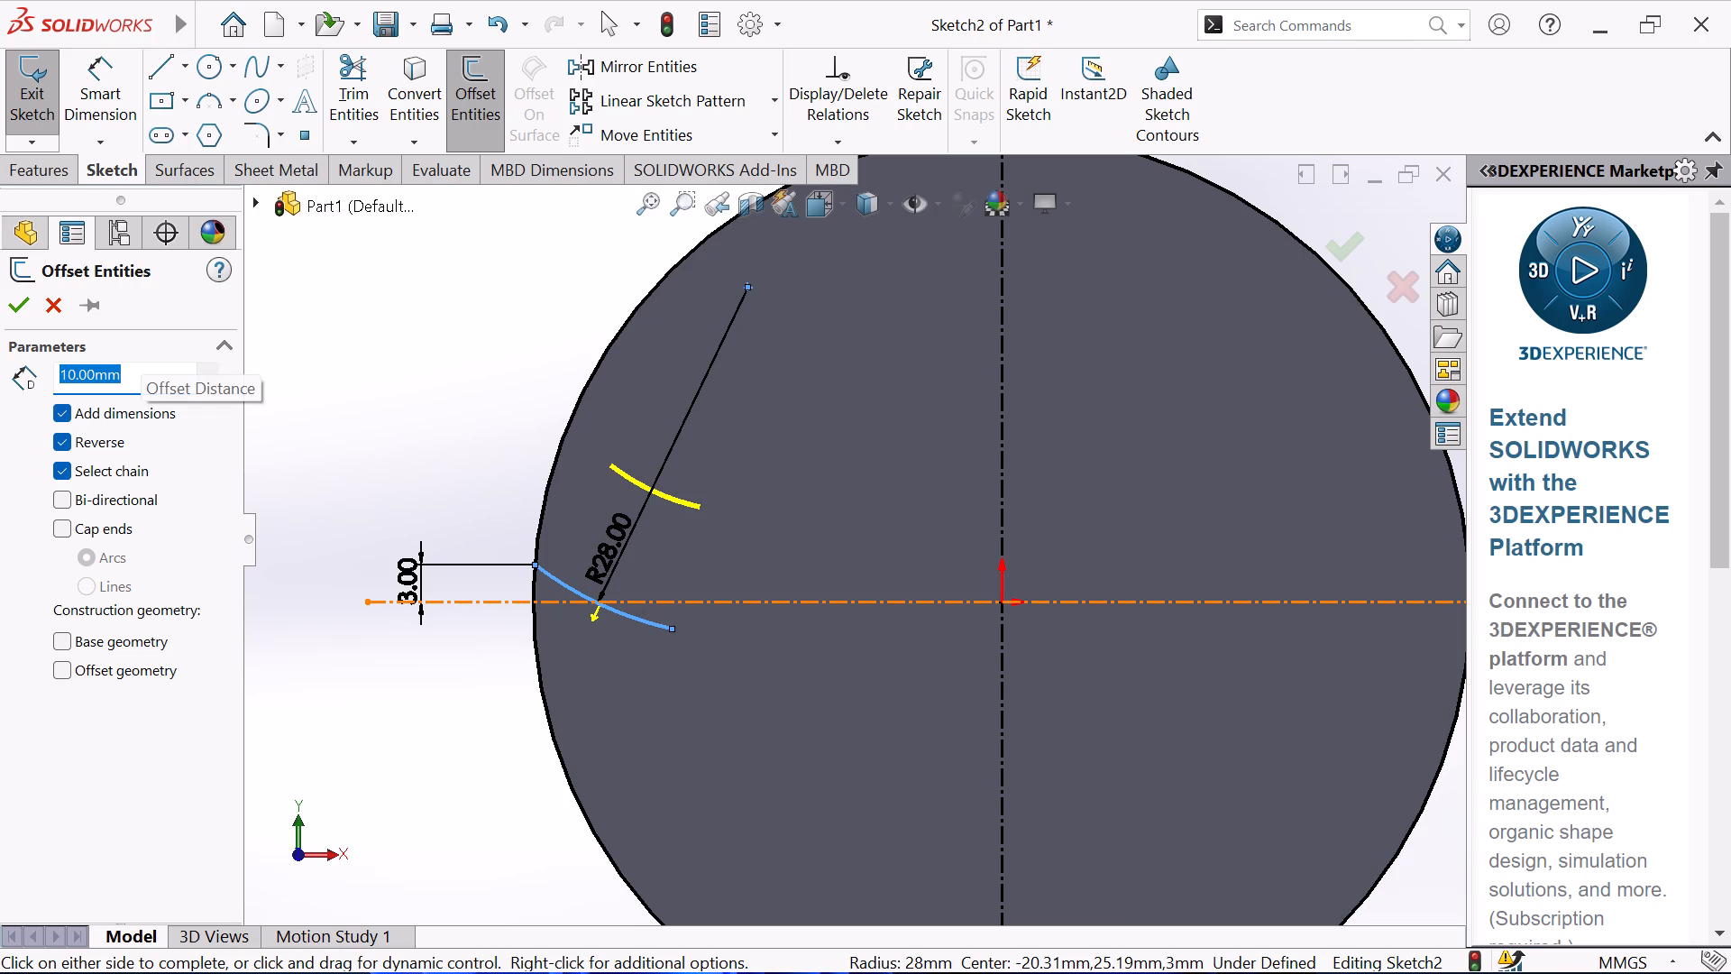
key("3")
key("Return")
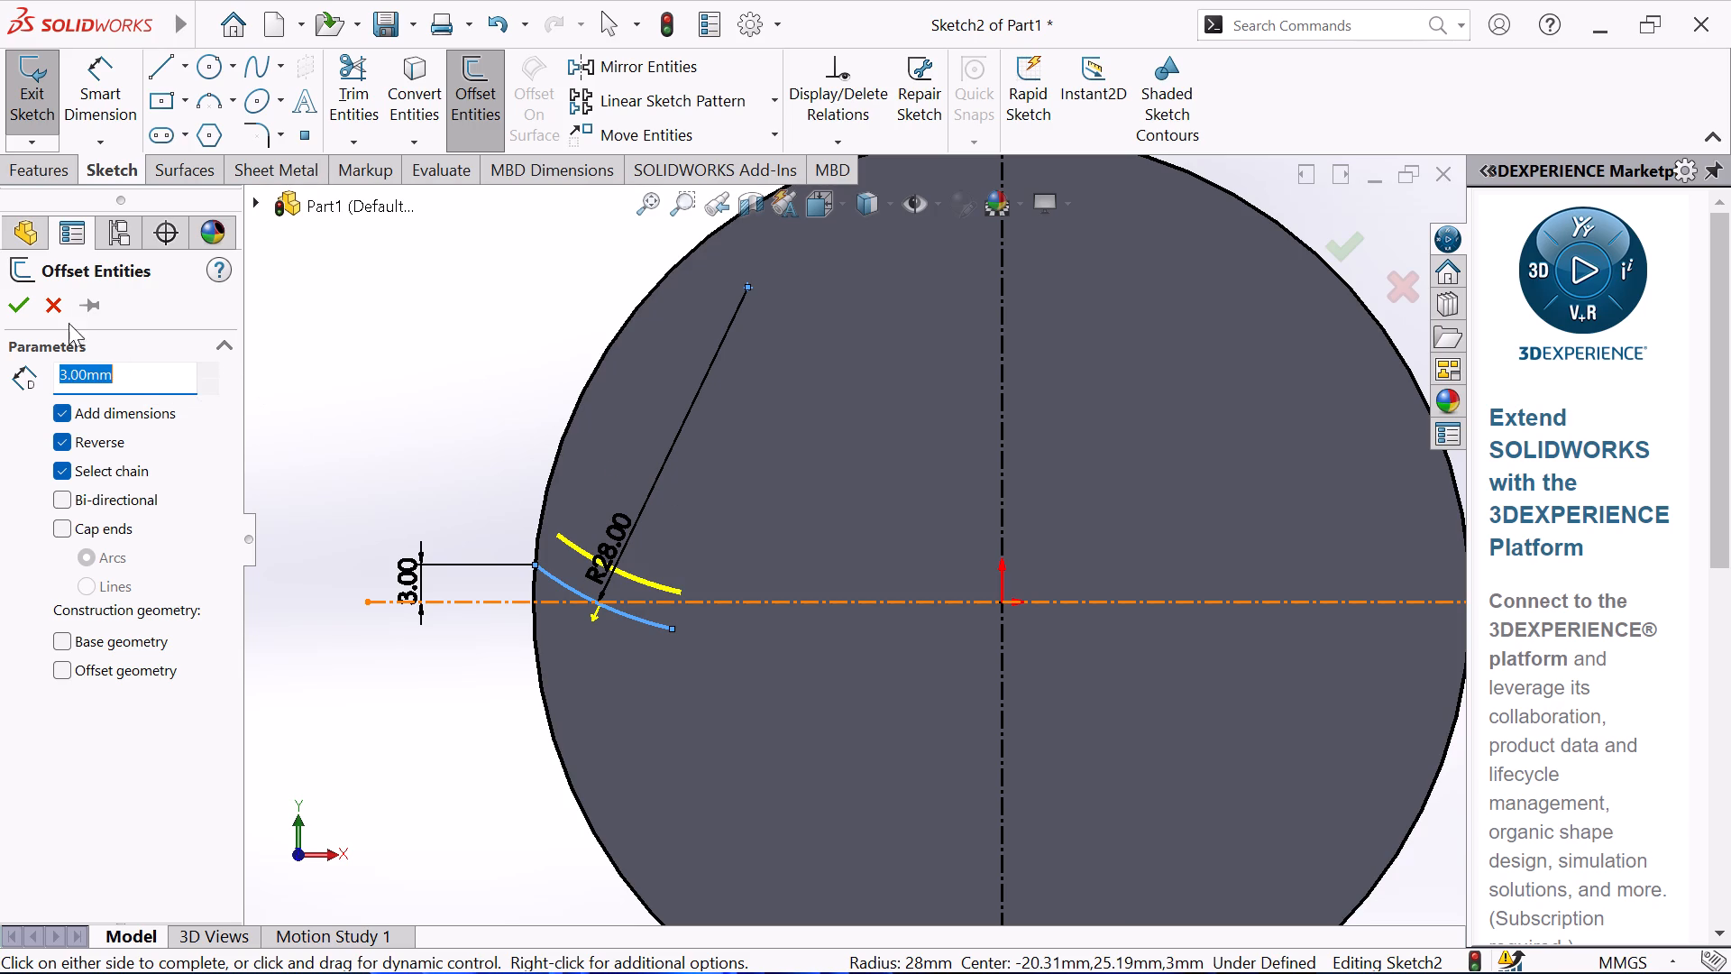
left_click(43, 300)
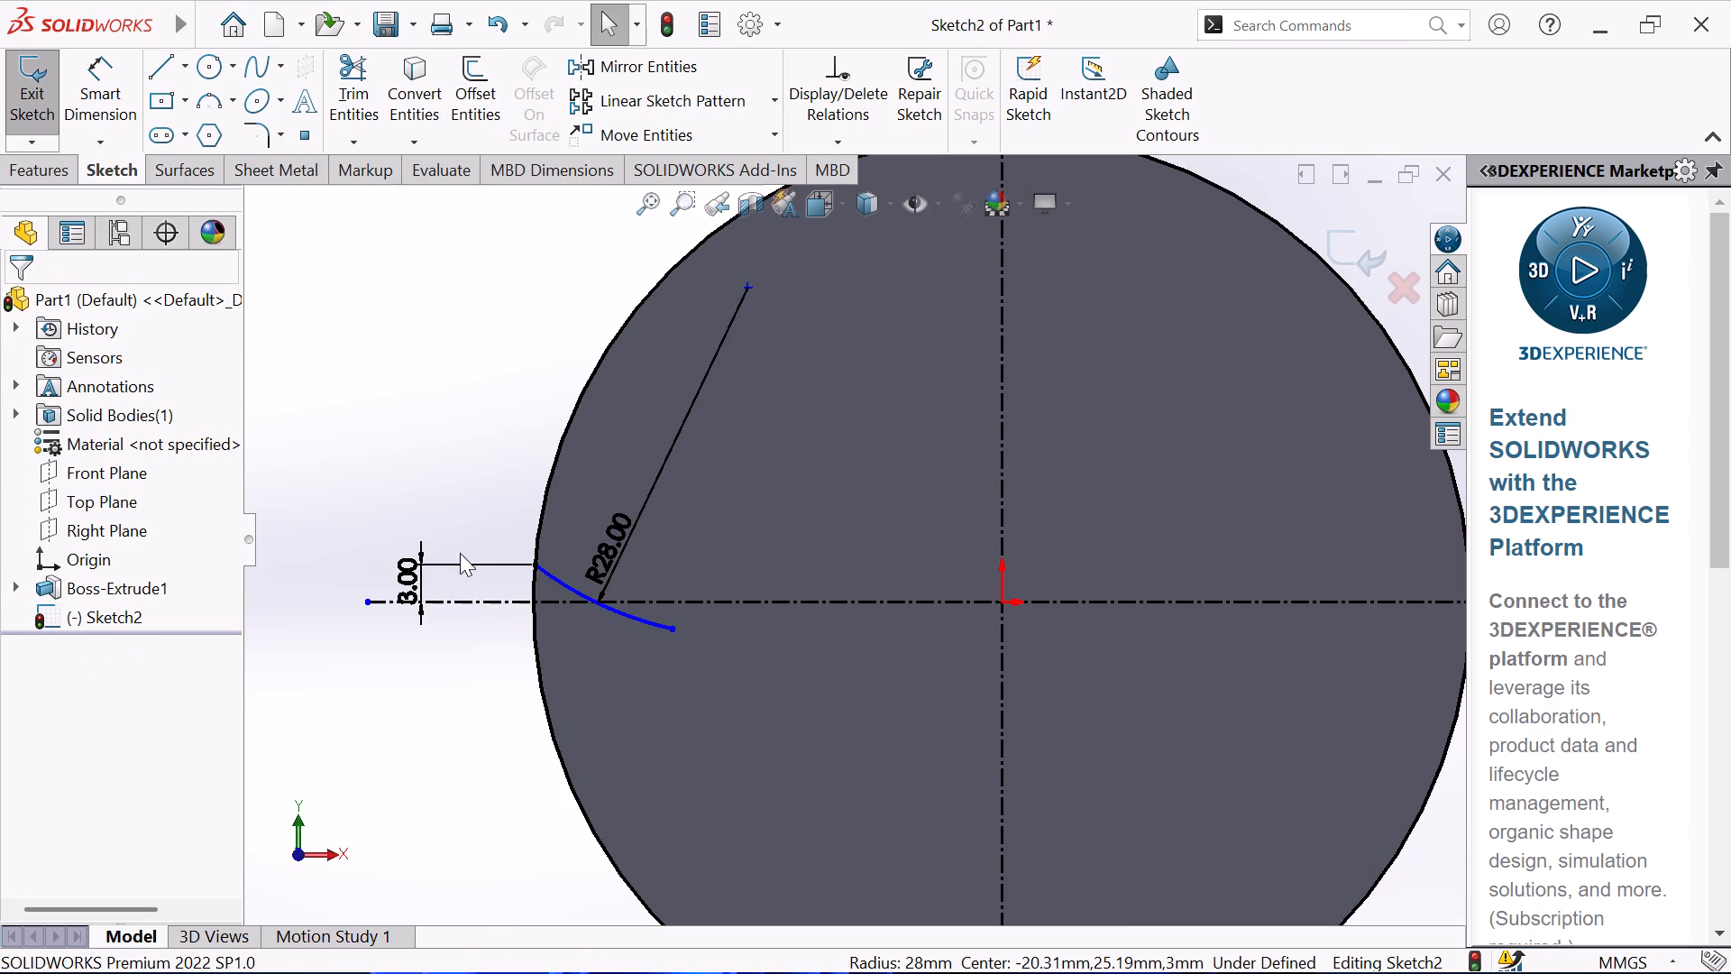
Draw a second three-point arc of about 18.5 mm radius from the disc's edge just above the first arc, following its curve inward.
scroll(627, 613, "down", 1)
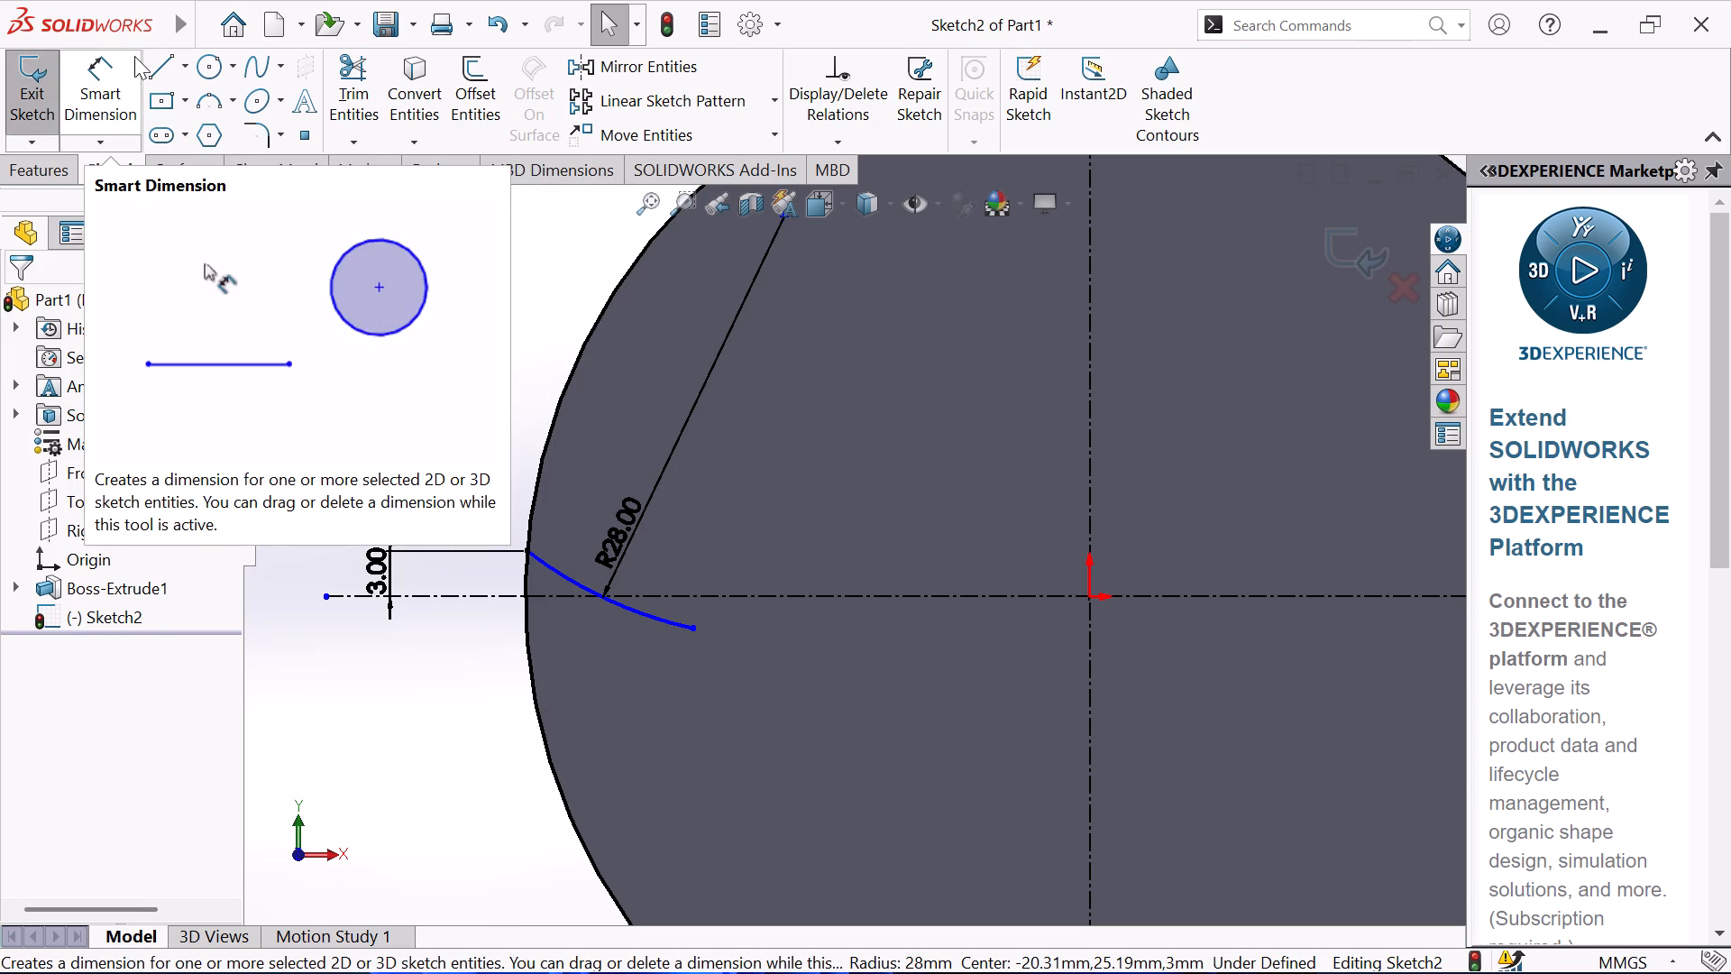
left_click(160, 67)
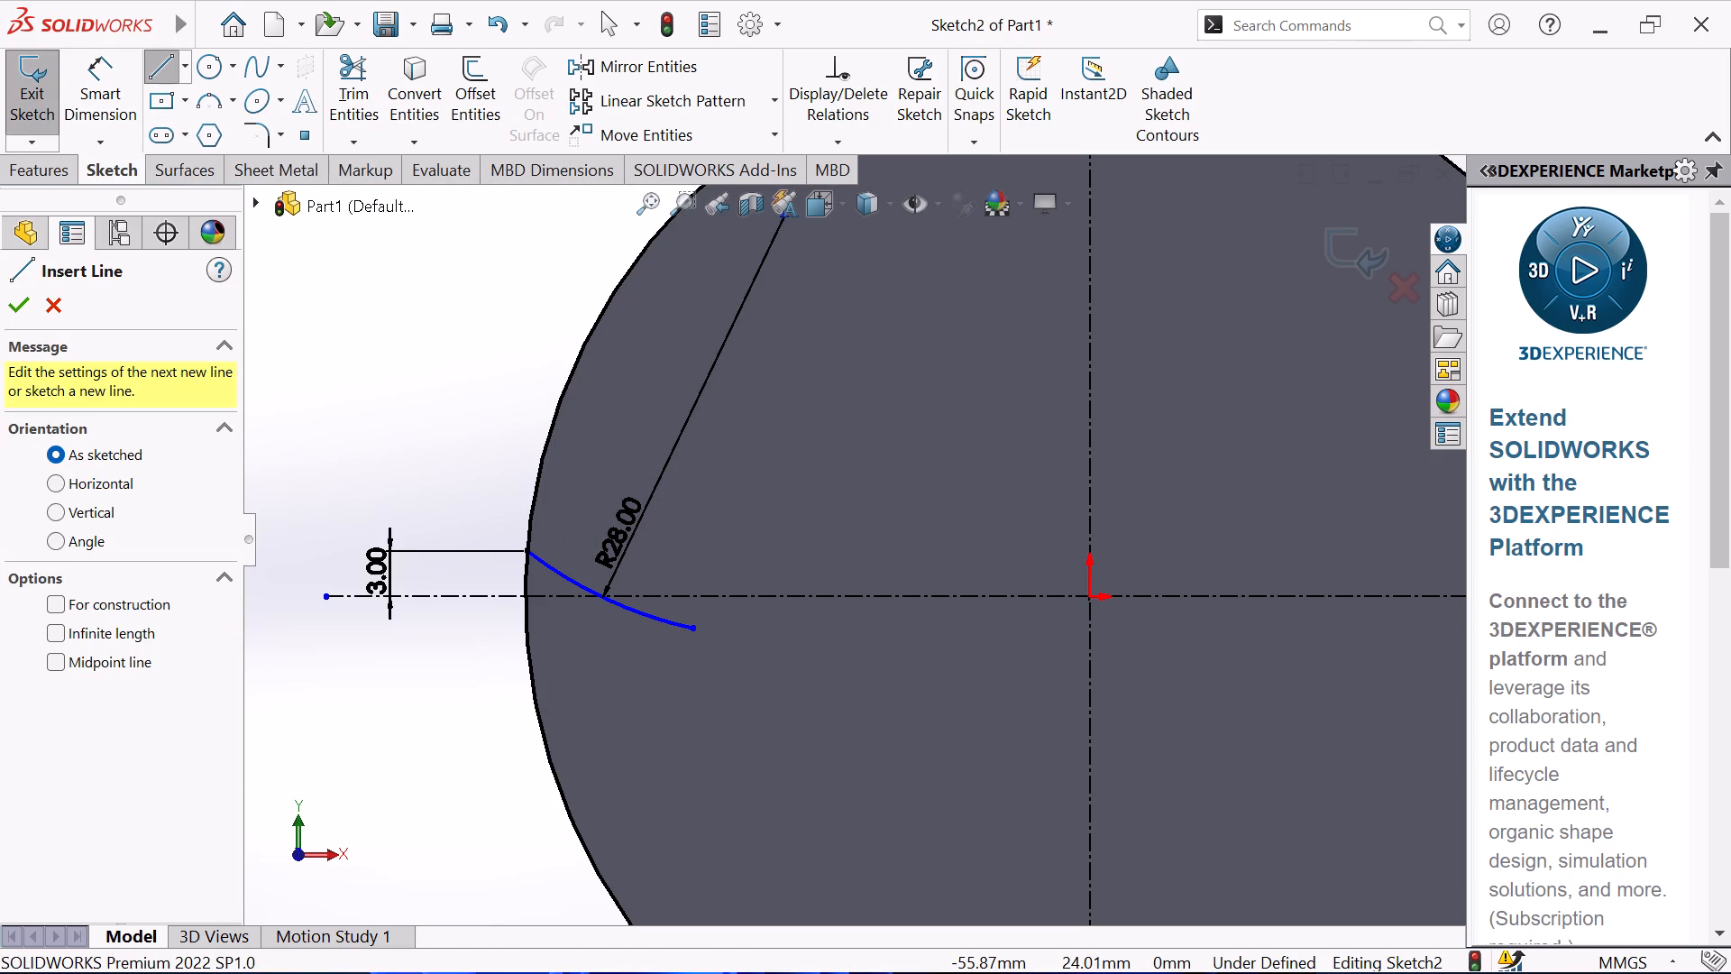
left_click(198, 98)
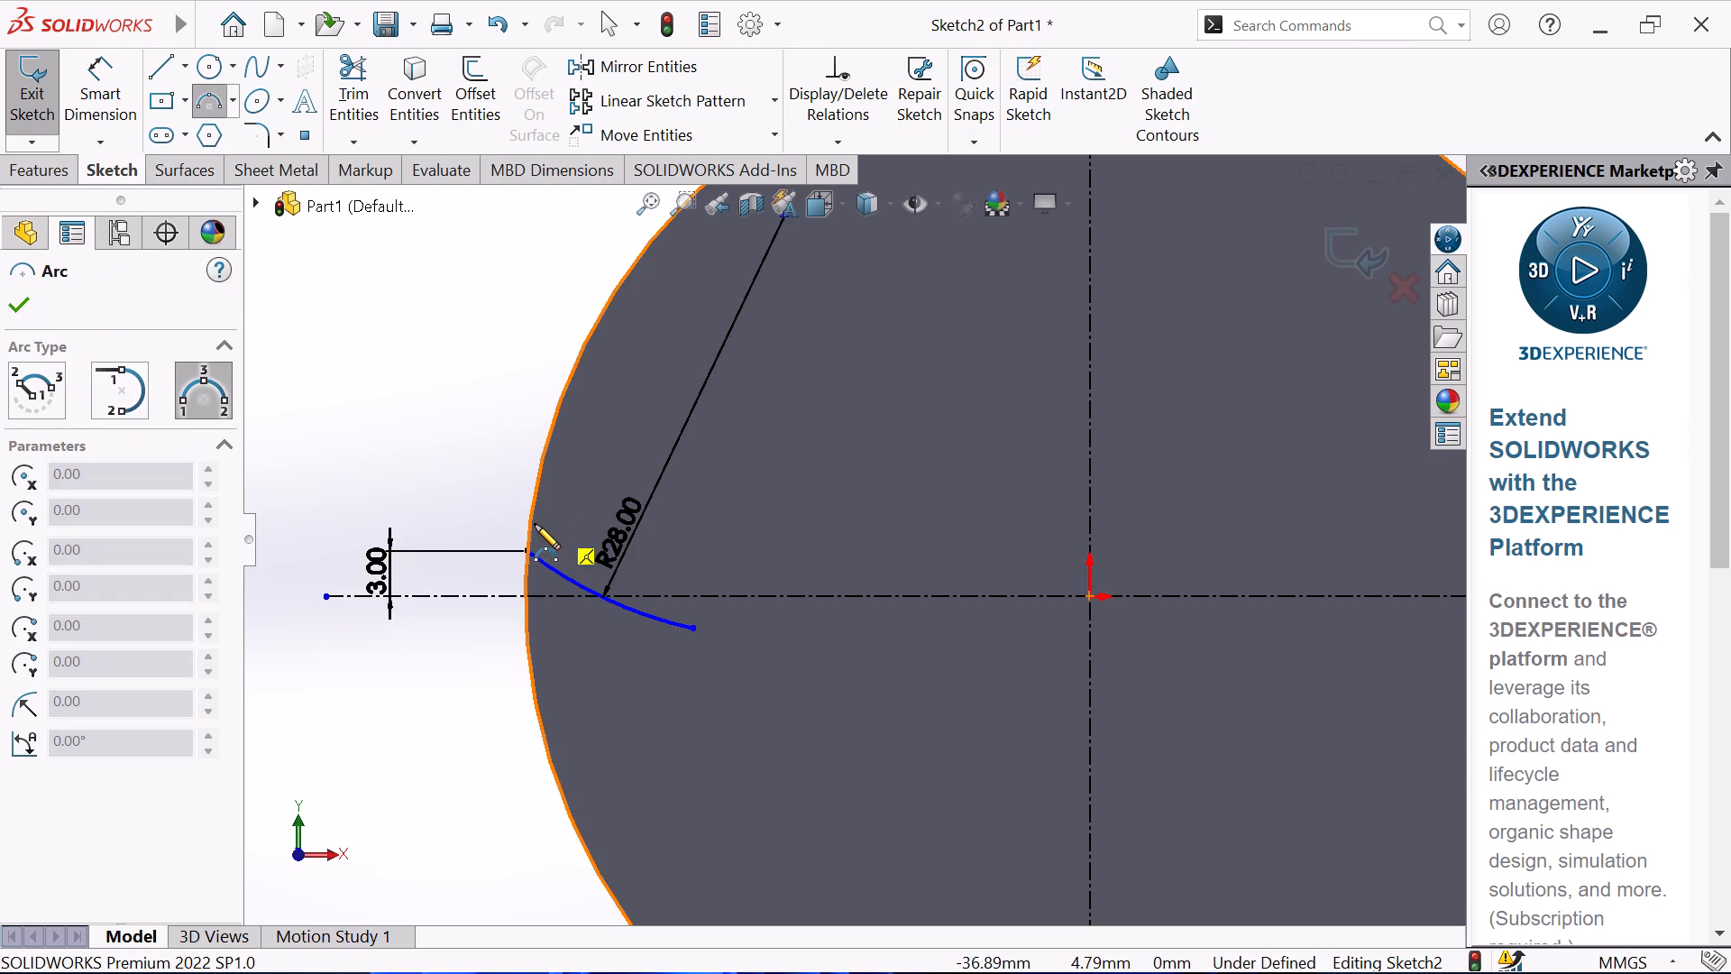
left_click(531, 528)
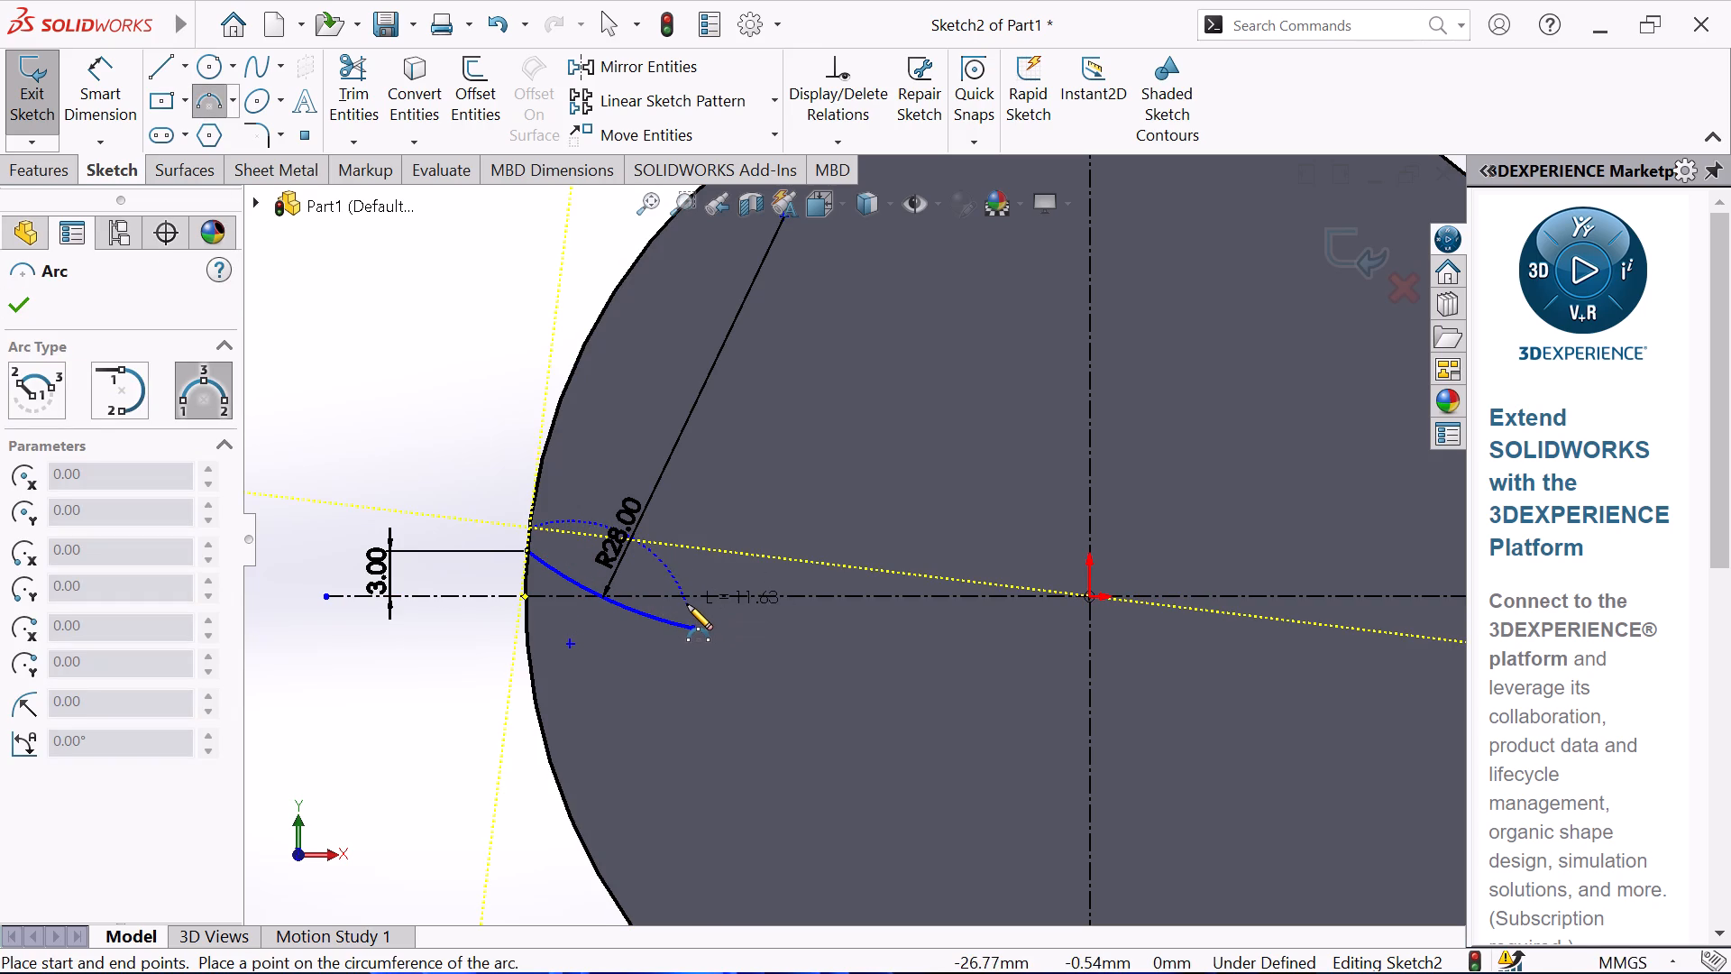
left_click(687, 604)
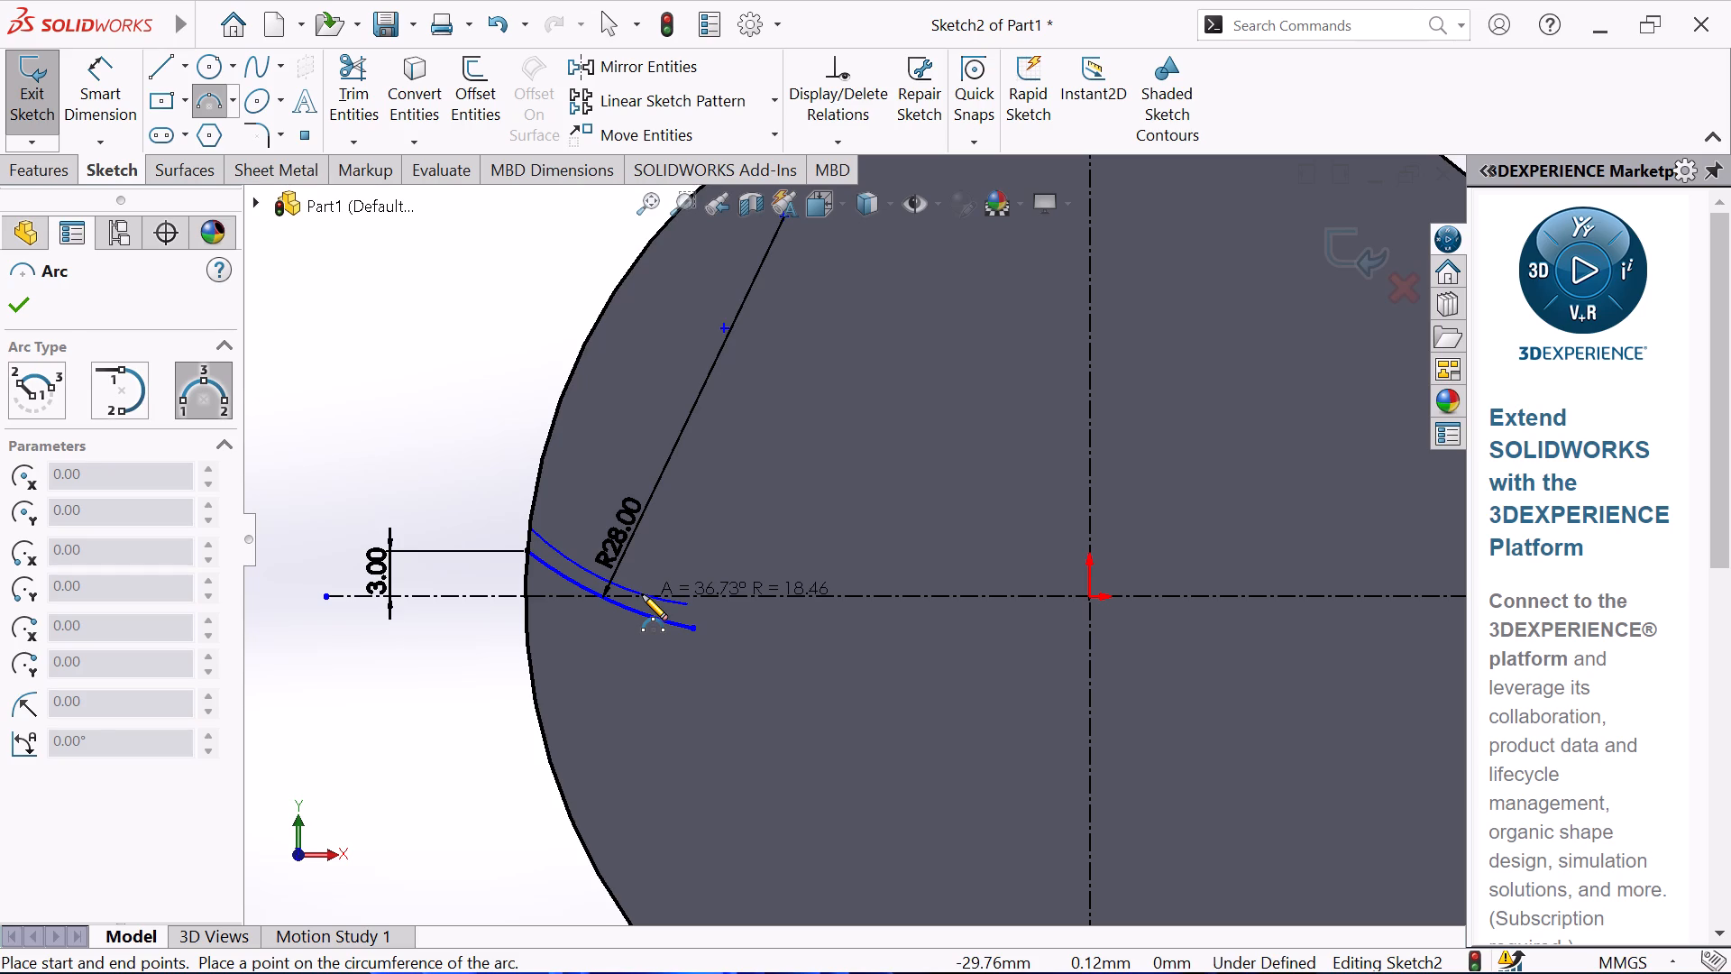
left_click(642, 594)
right_click(416, 513)
left_click(477, 530)
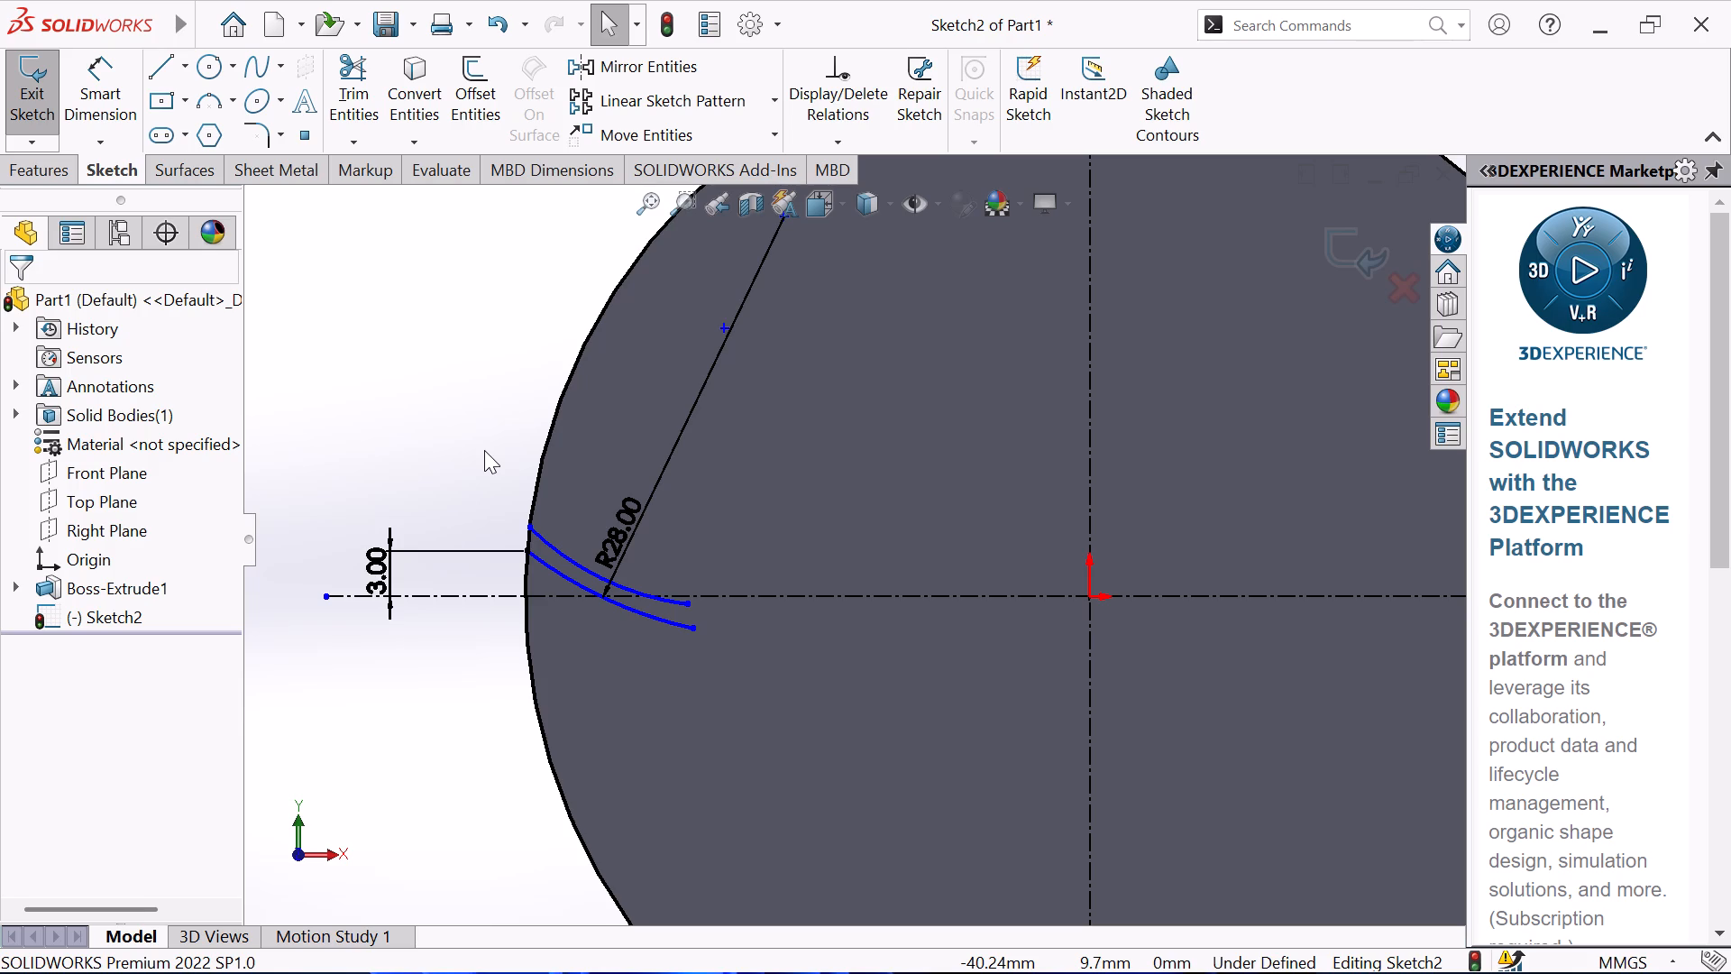
Dimension the upper arc's radius as 31 mm.
scroll(712, 564, "down", 1)
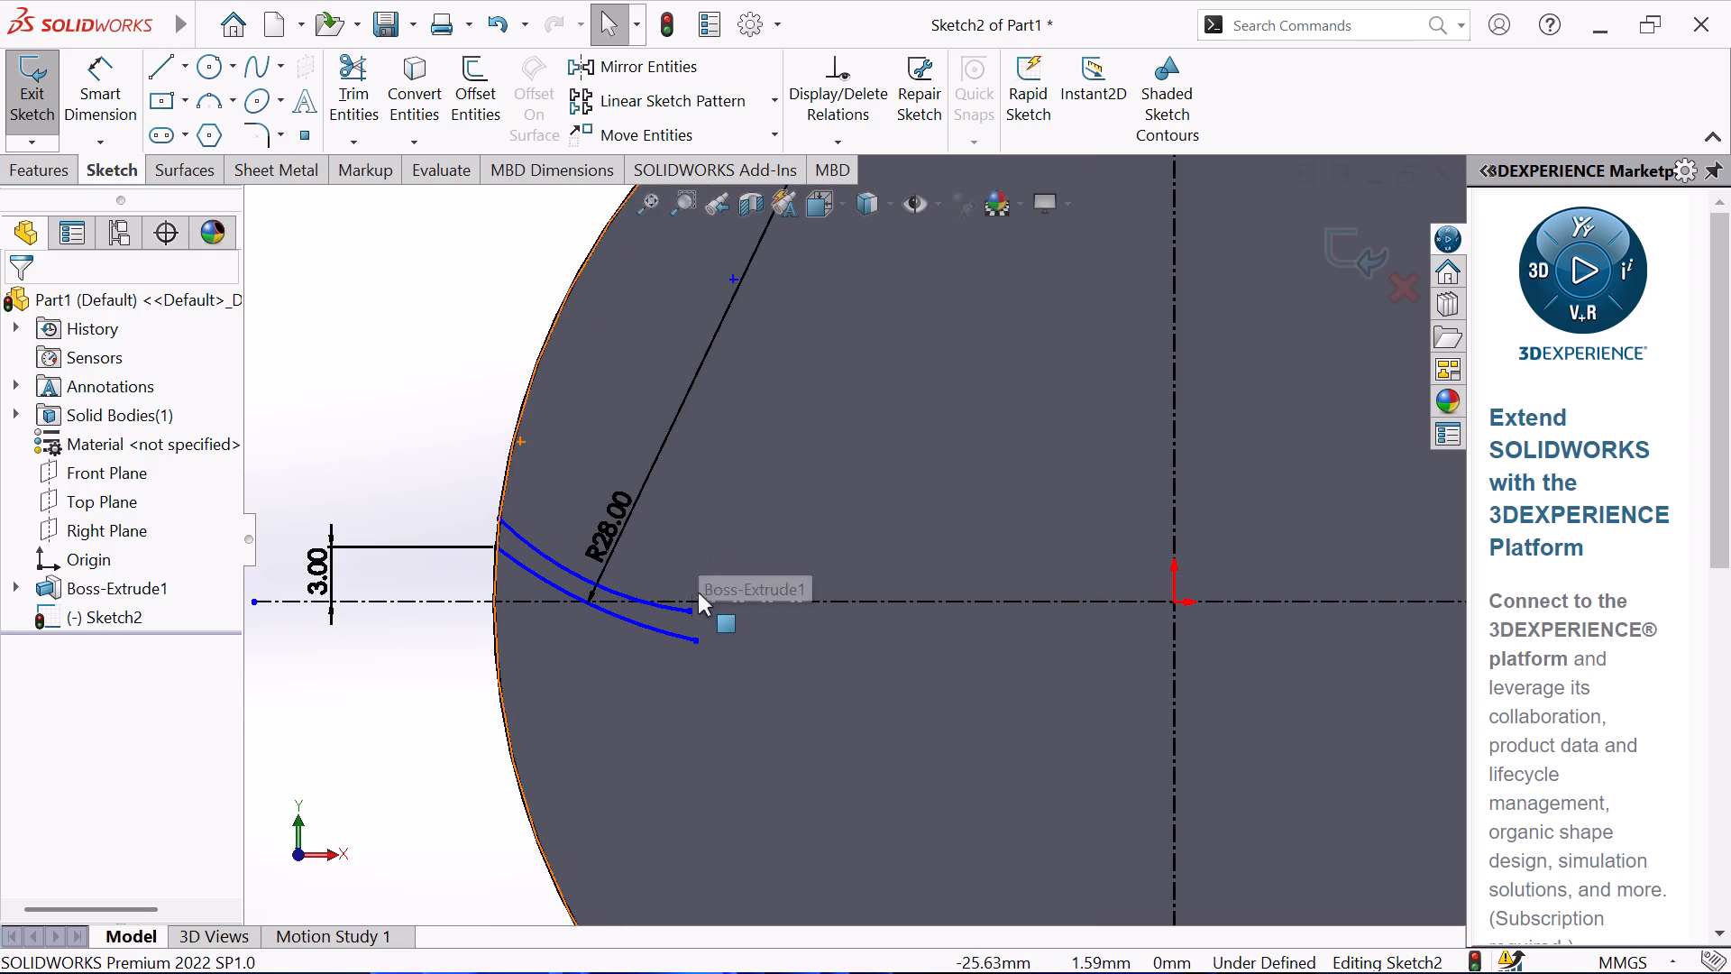
left_click(114, 94)
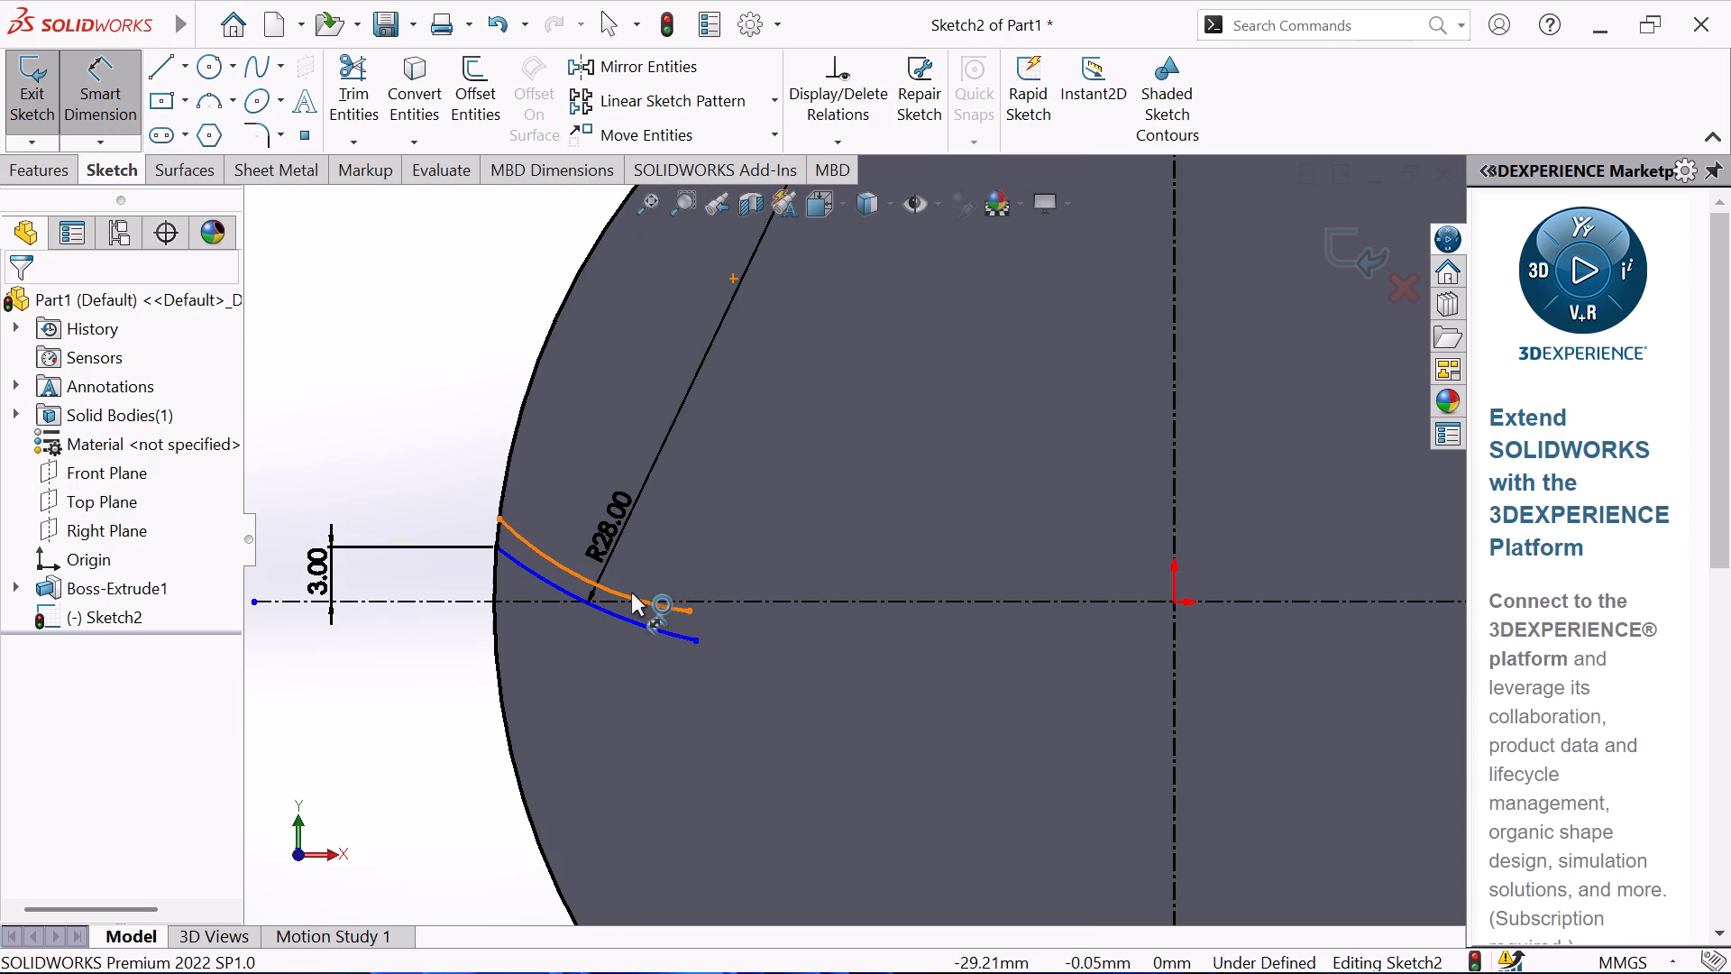
left_click(627, 593)
left_click(690, 514)
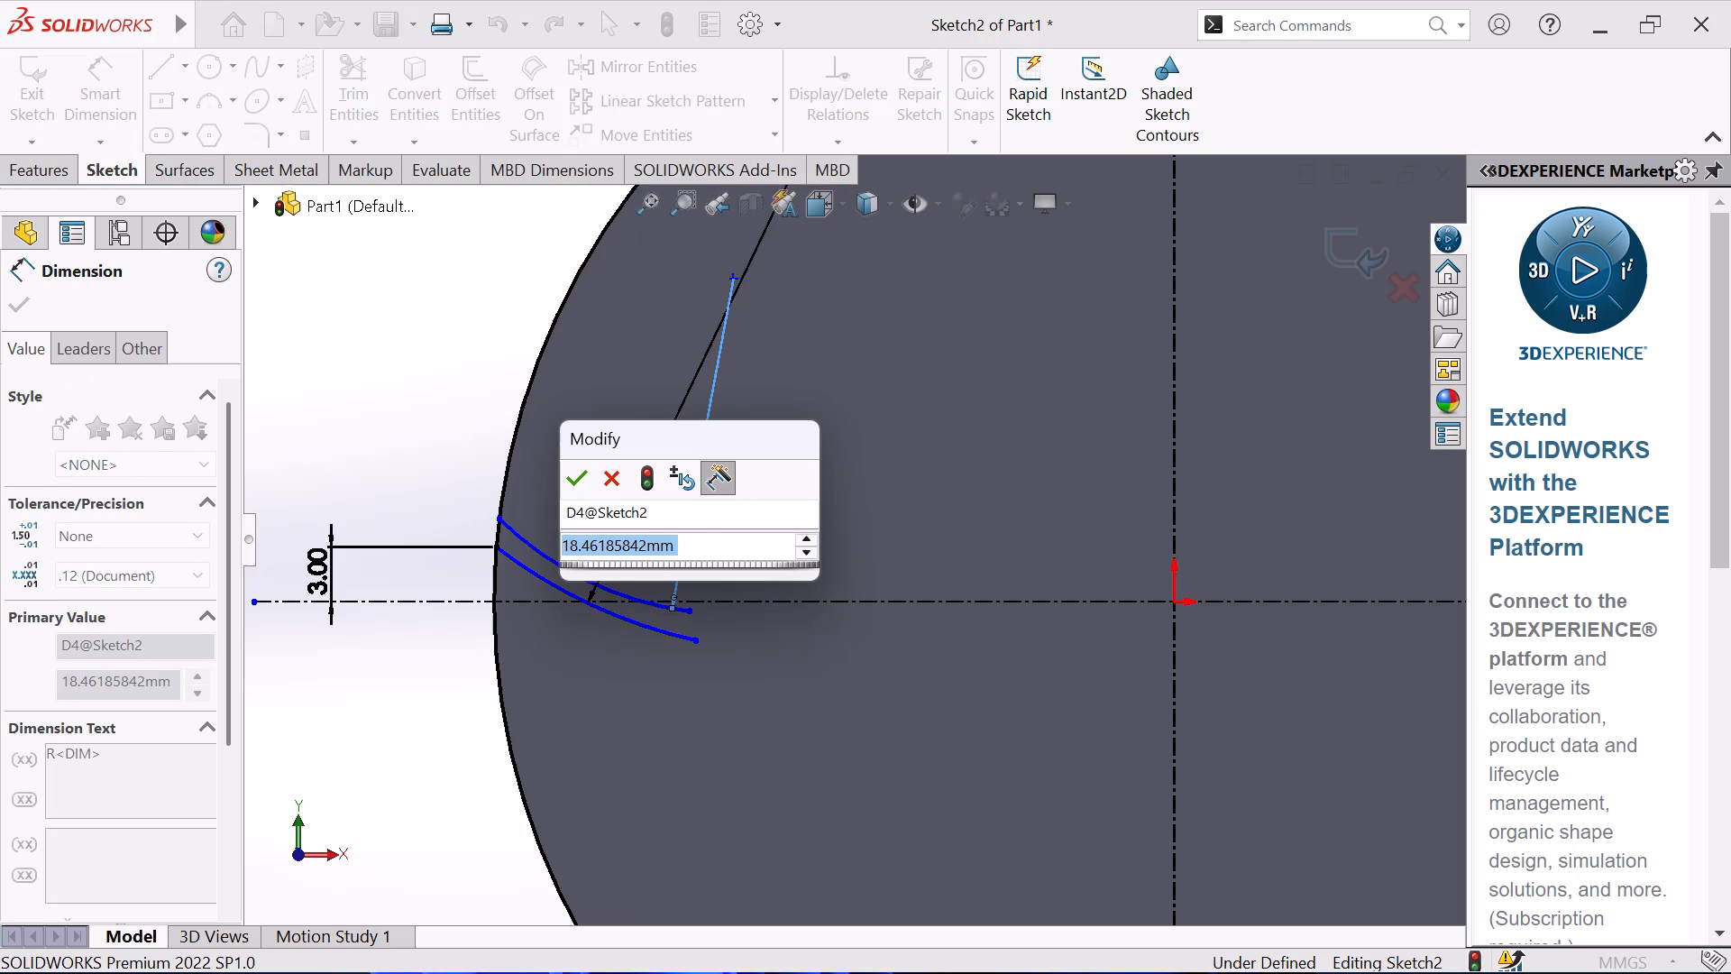
key("3")
key("1")
key("Return")
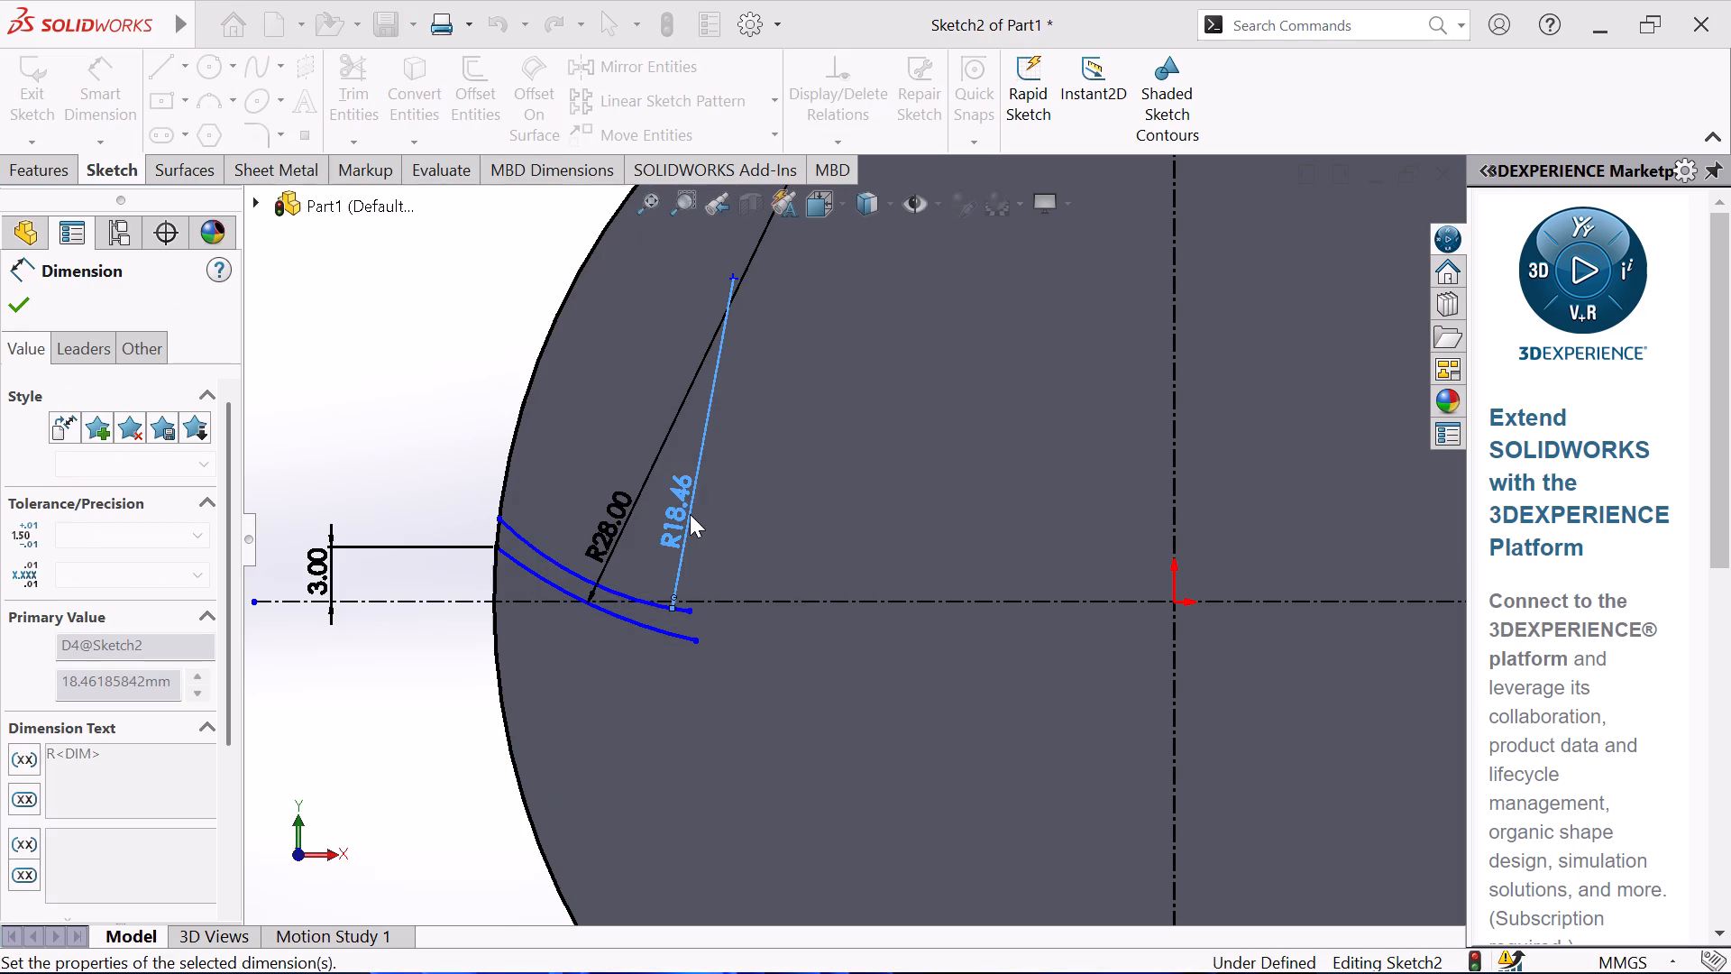
Set the upper arc's radius to 28 mm.
scroll(649, 449, "up", 2)
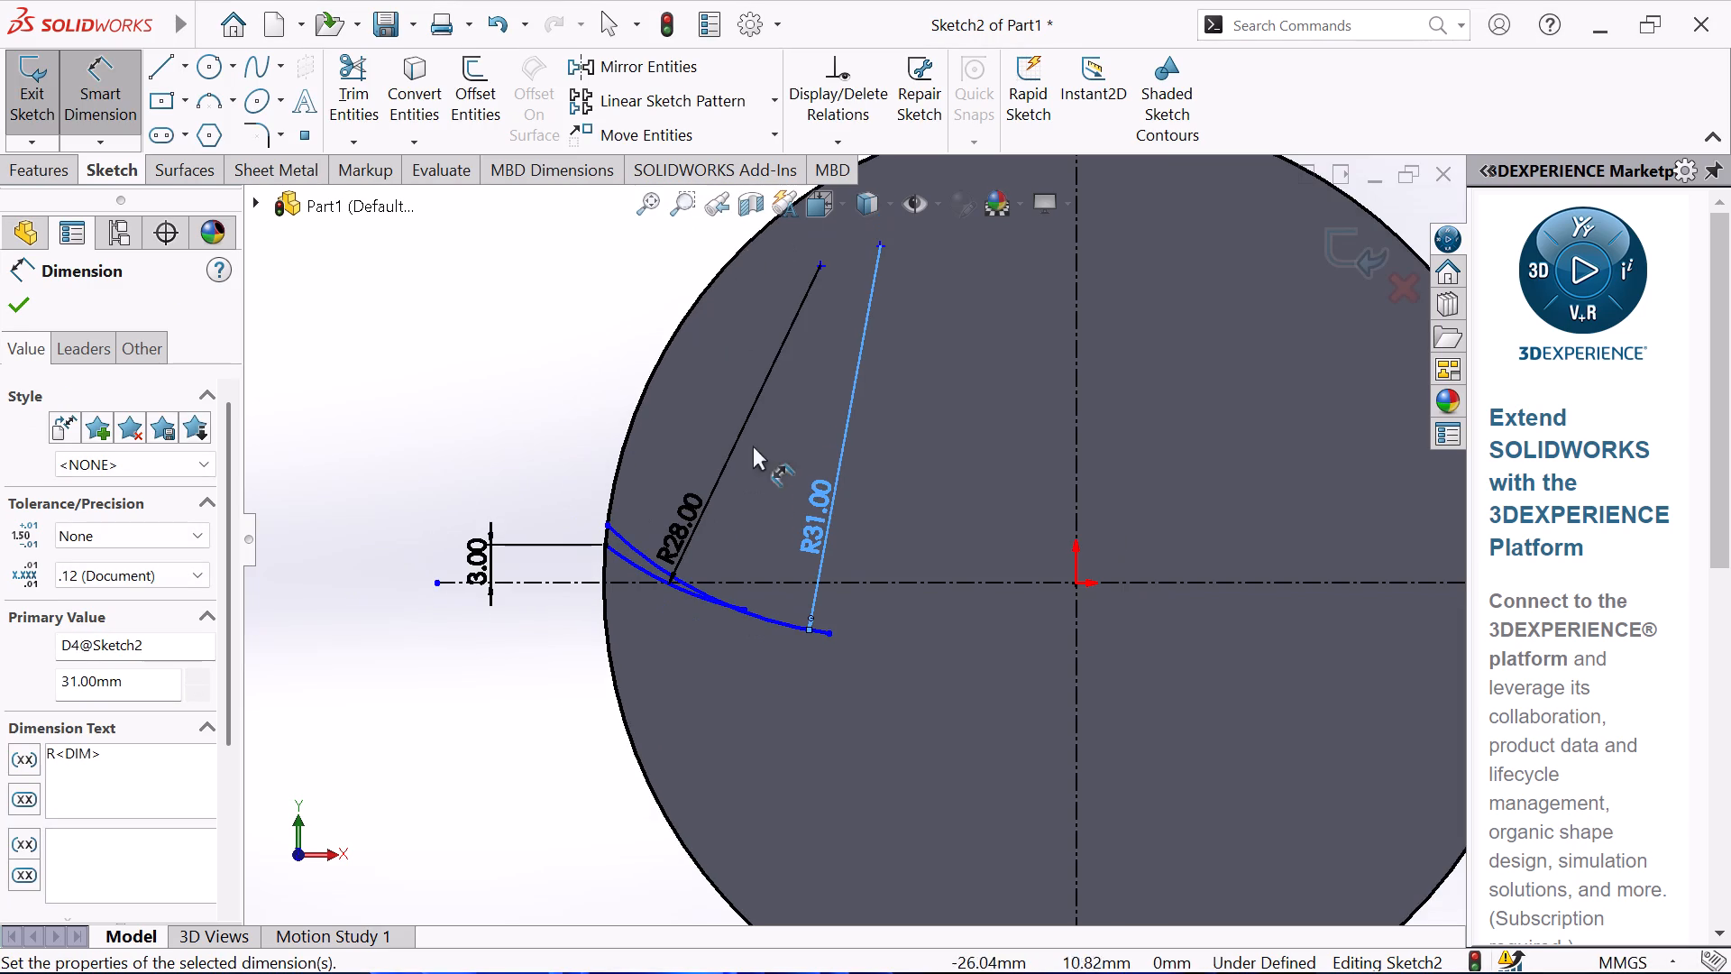
scroll(847, 431, "down", 1)
scroll(779, 548, "down", 1)
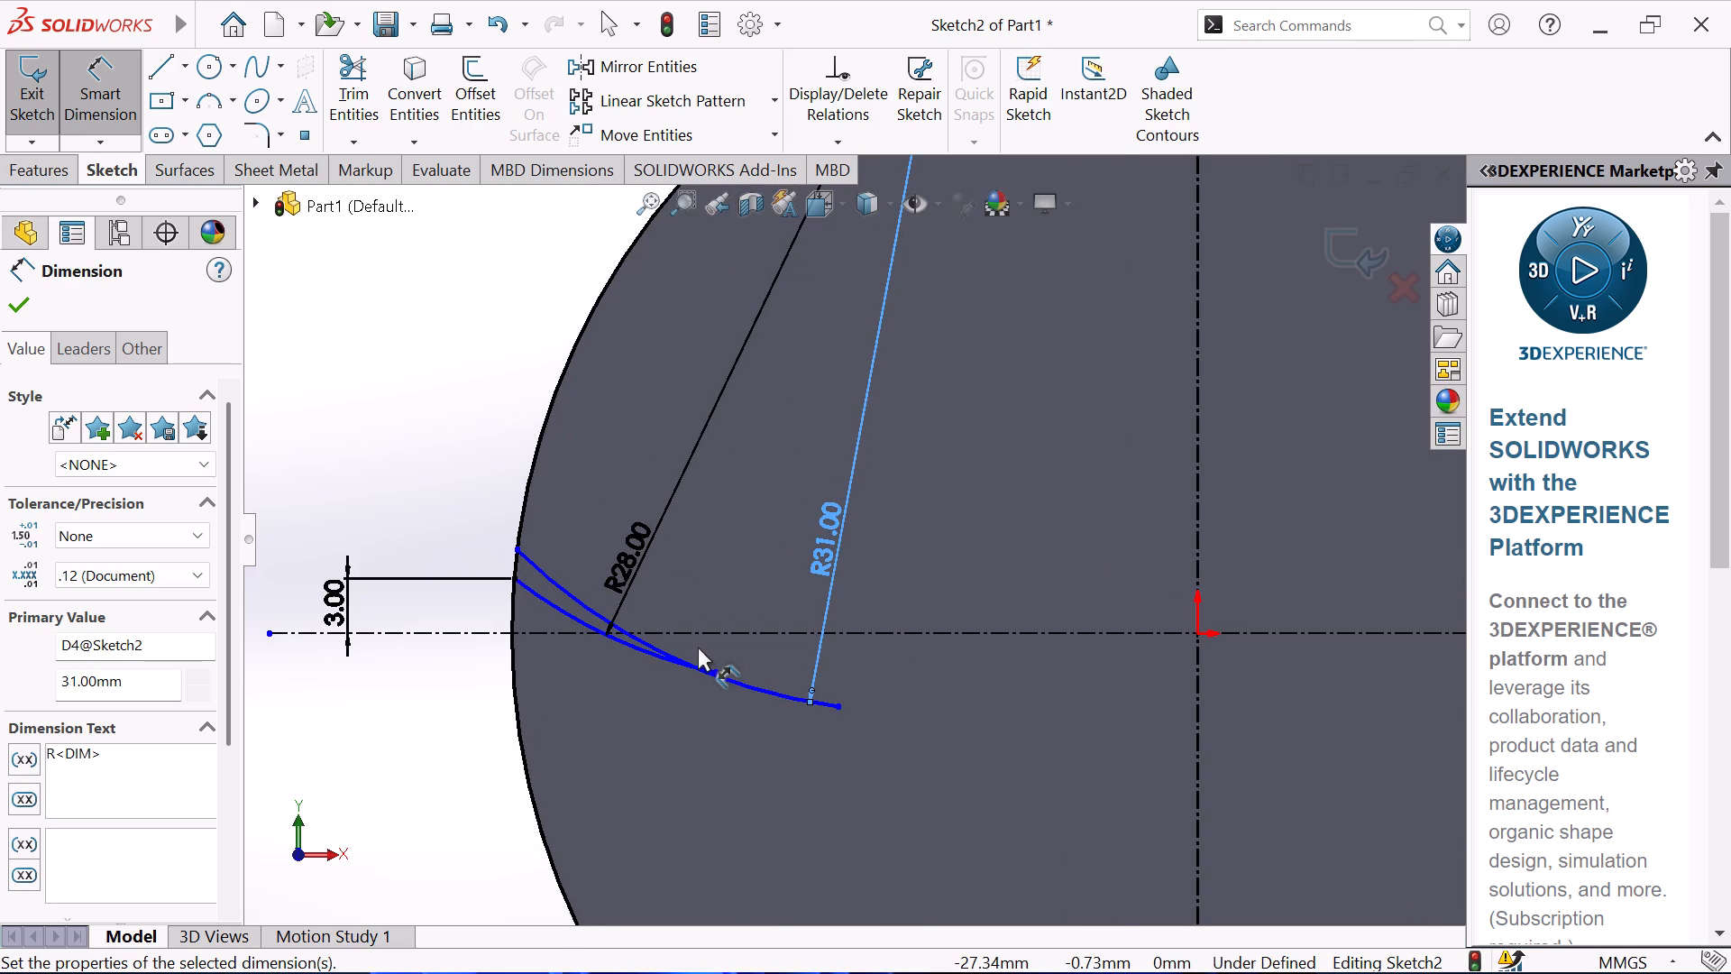
double_click(840, 551)
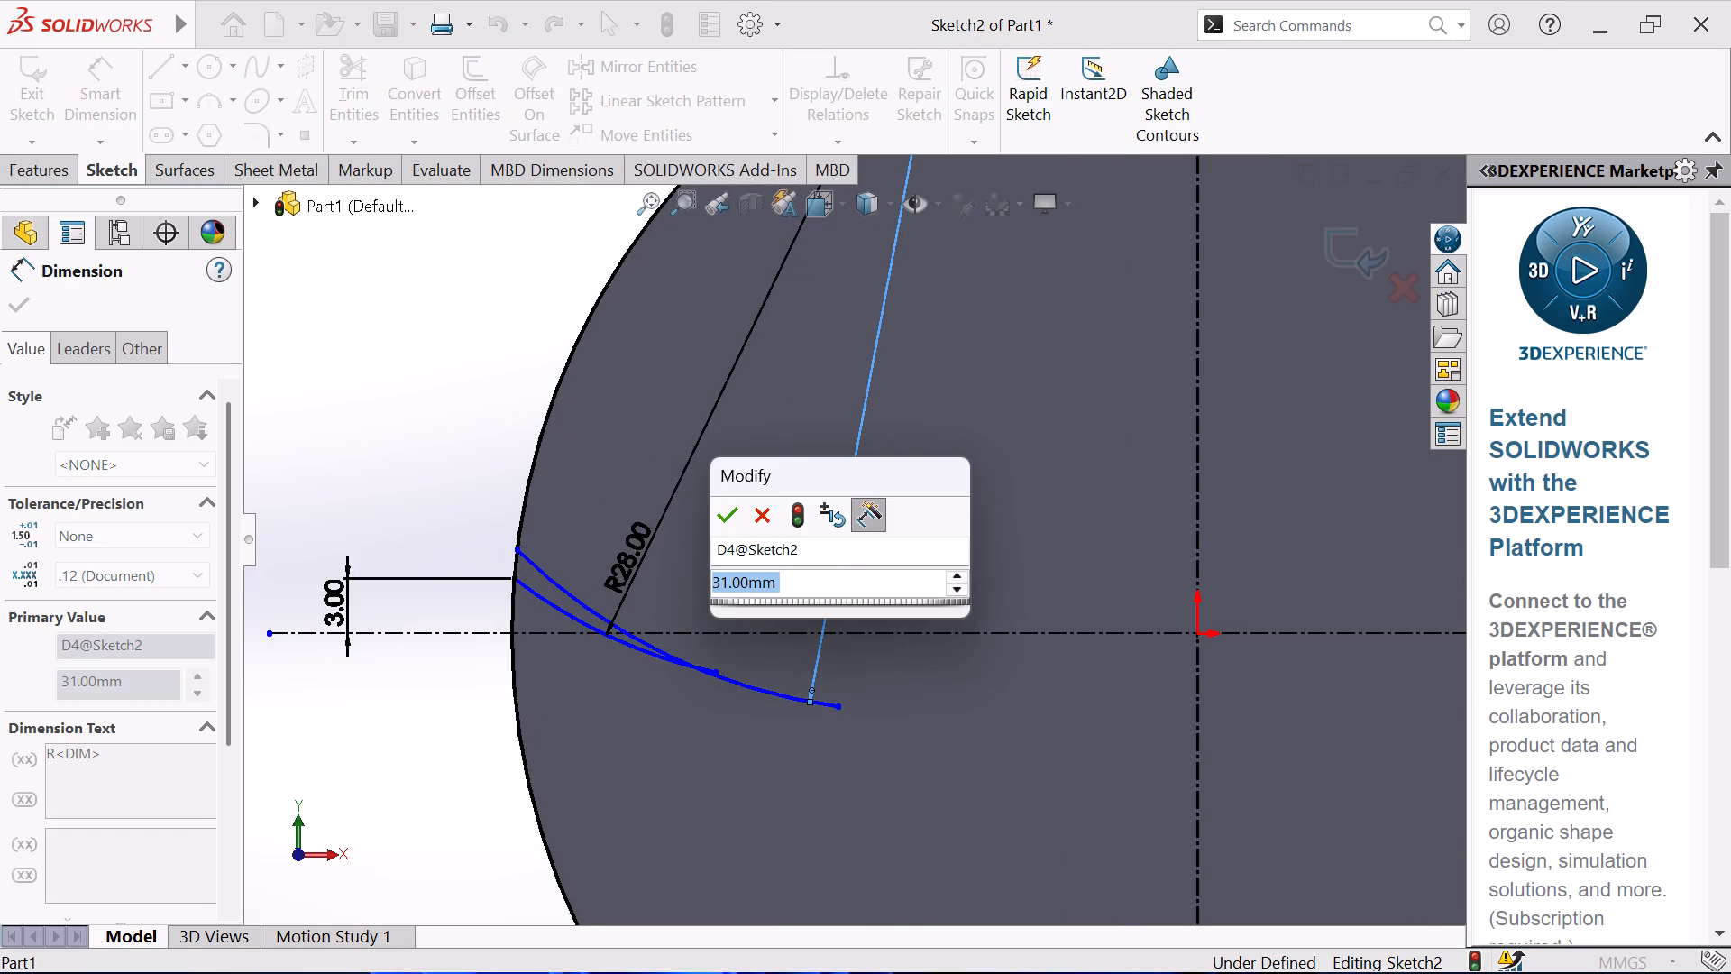
key("2")
key("8")
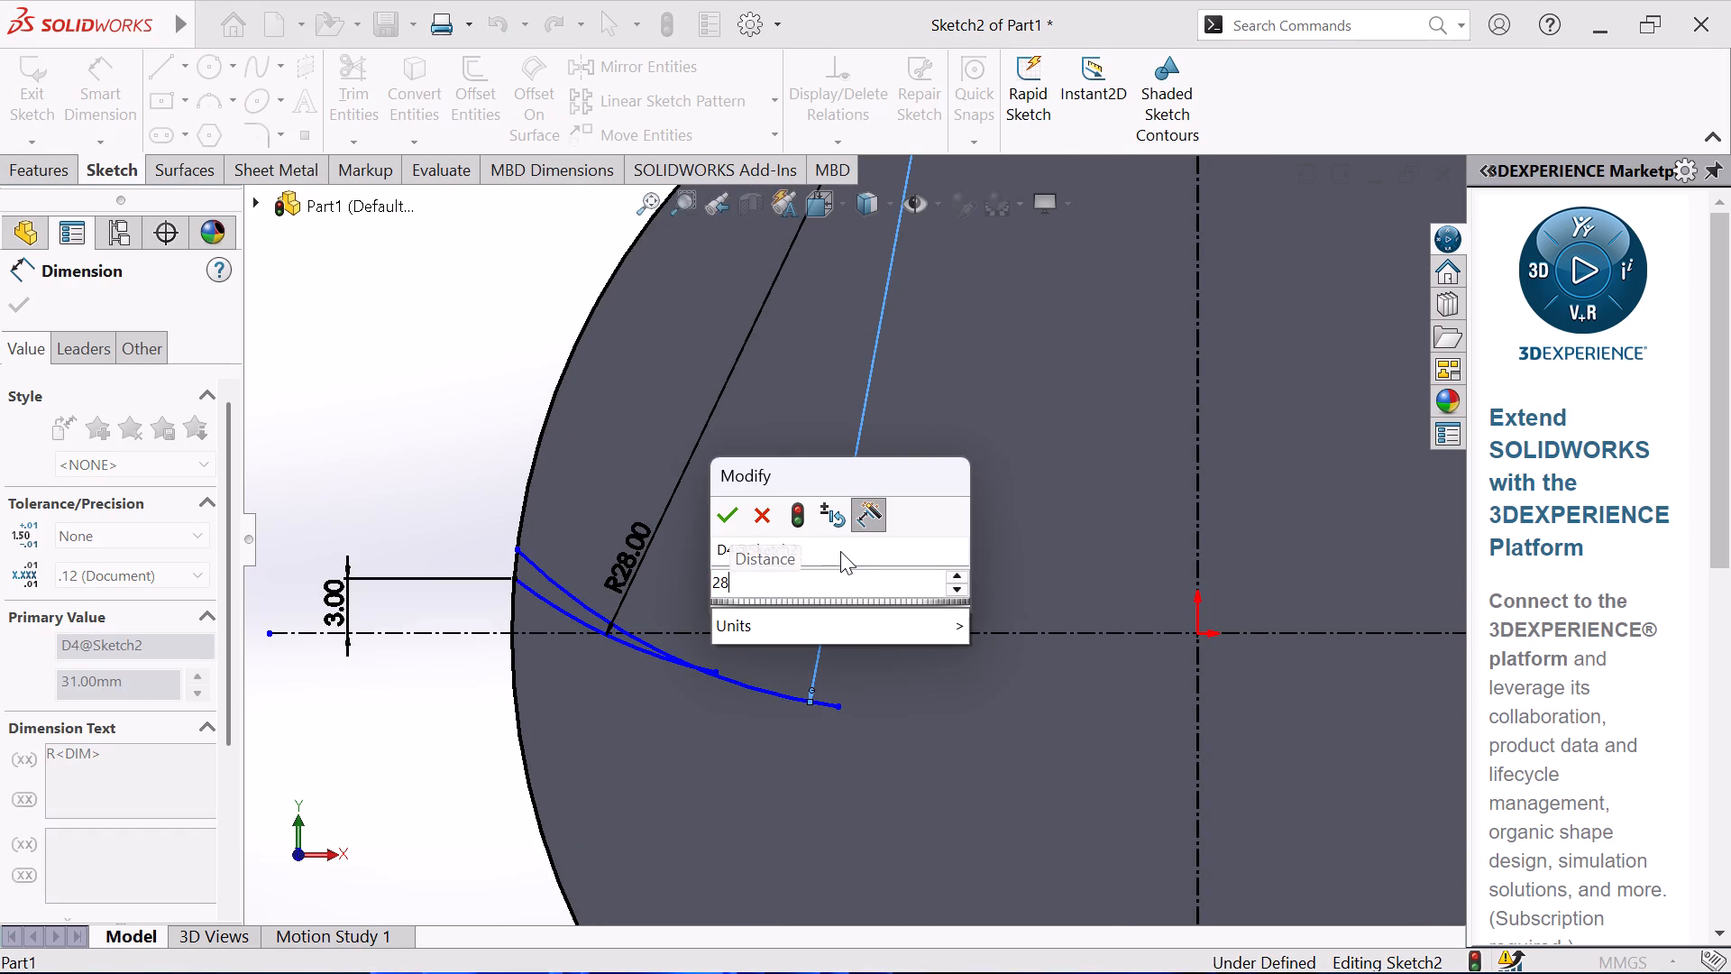
key("Return")
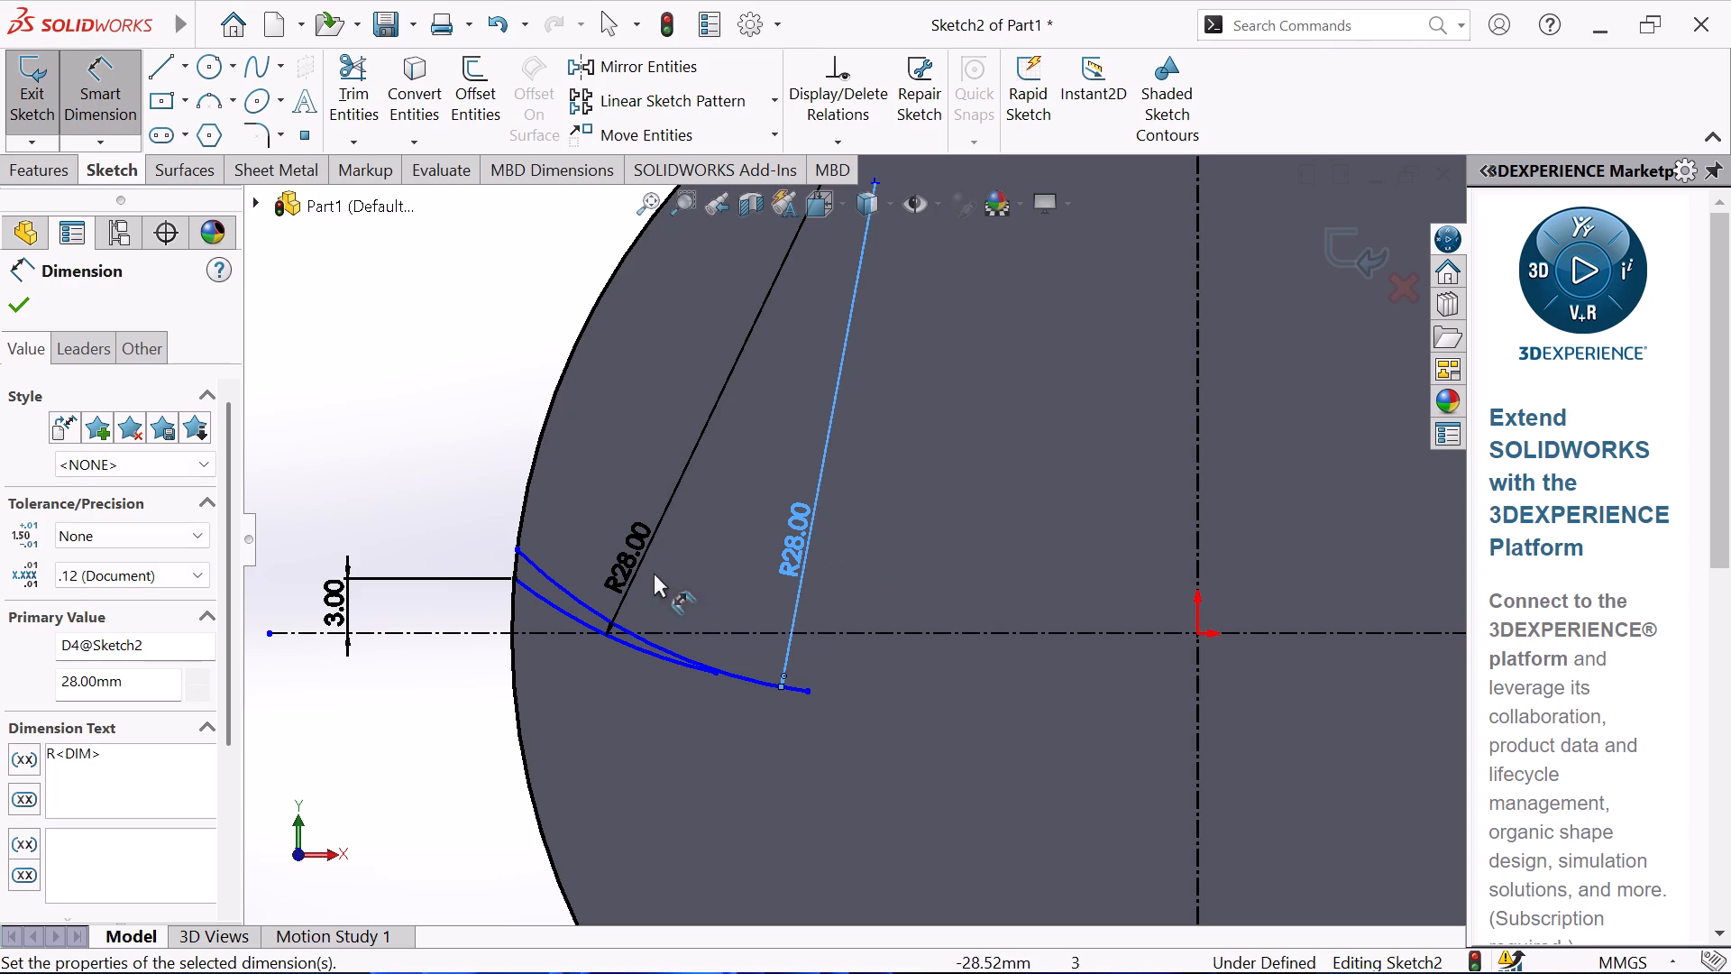
Set the lower arc's radius to 31 mm.
double_click(633, 578)
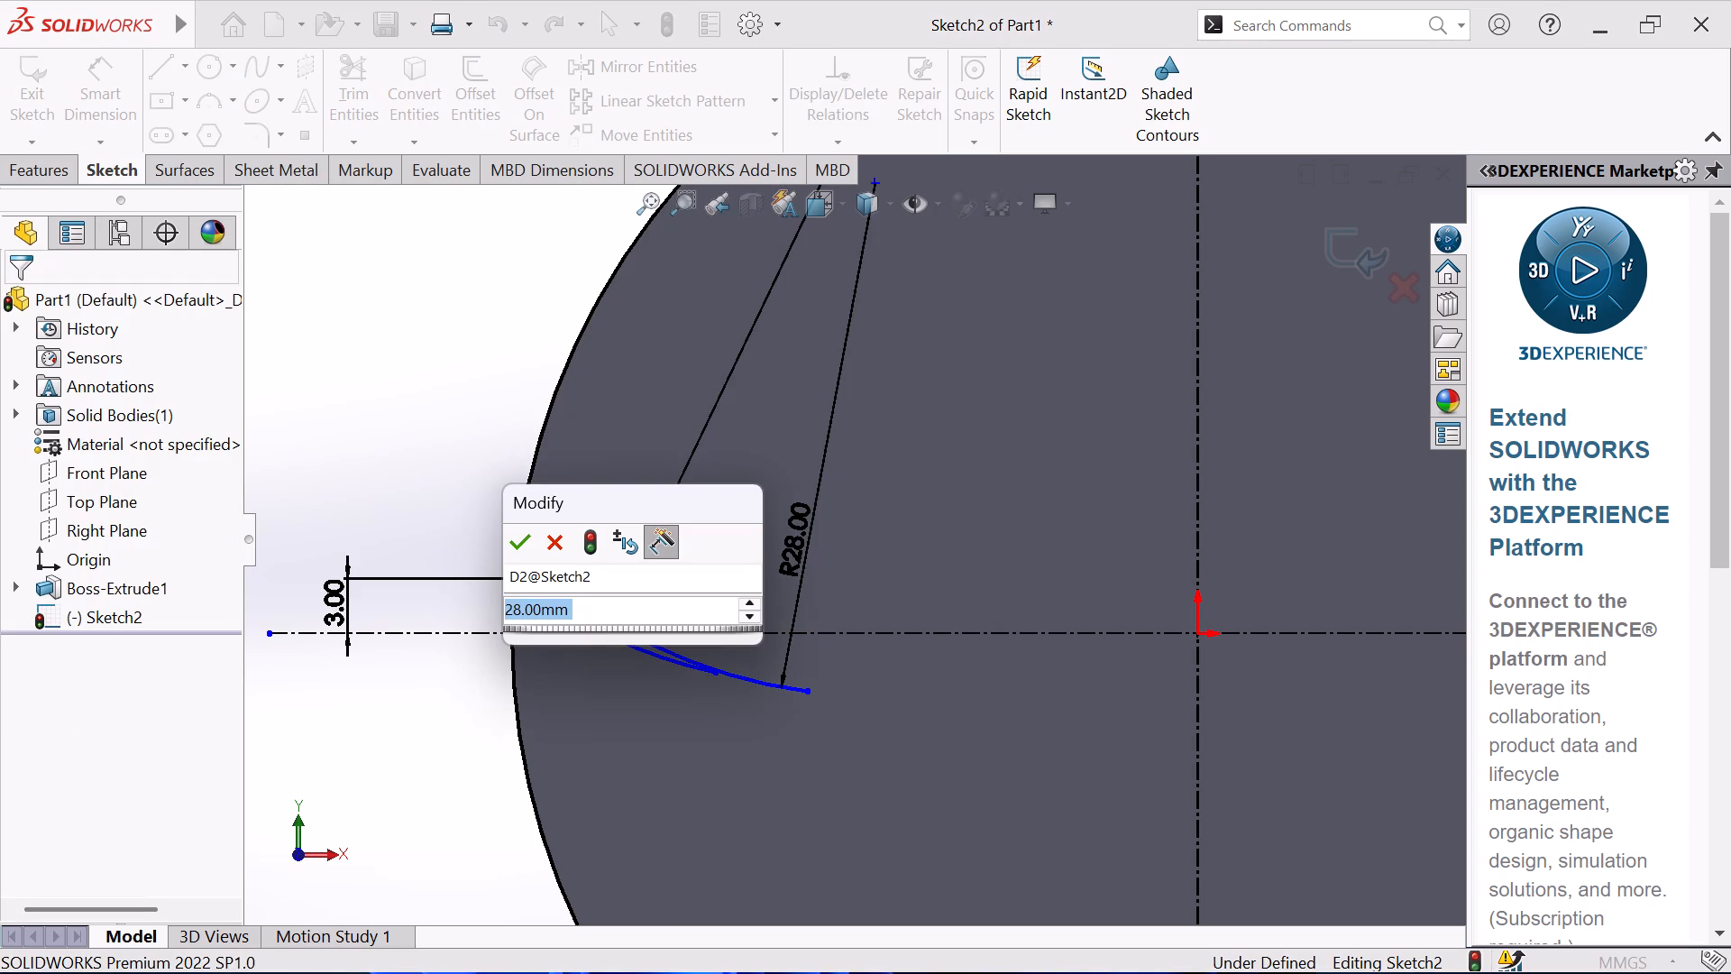
type("31")
key("Return")
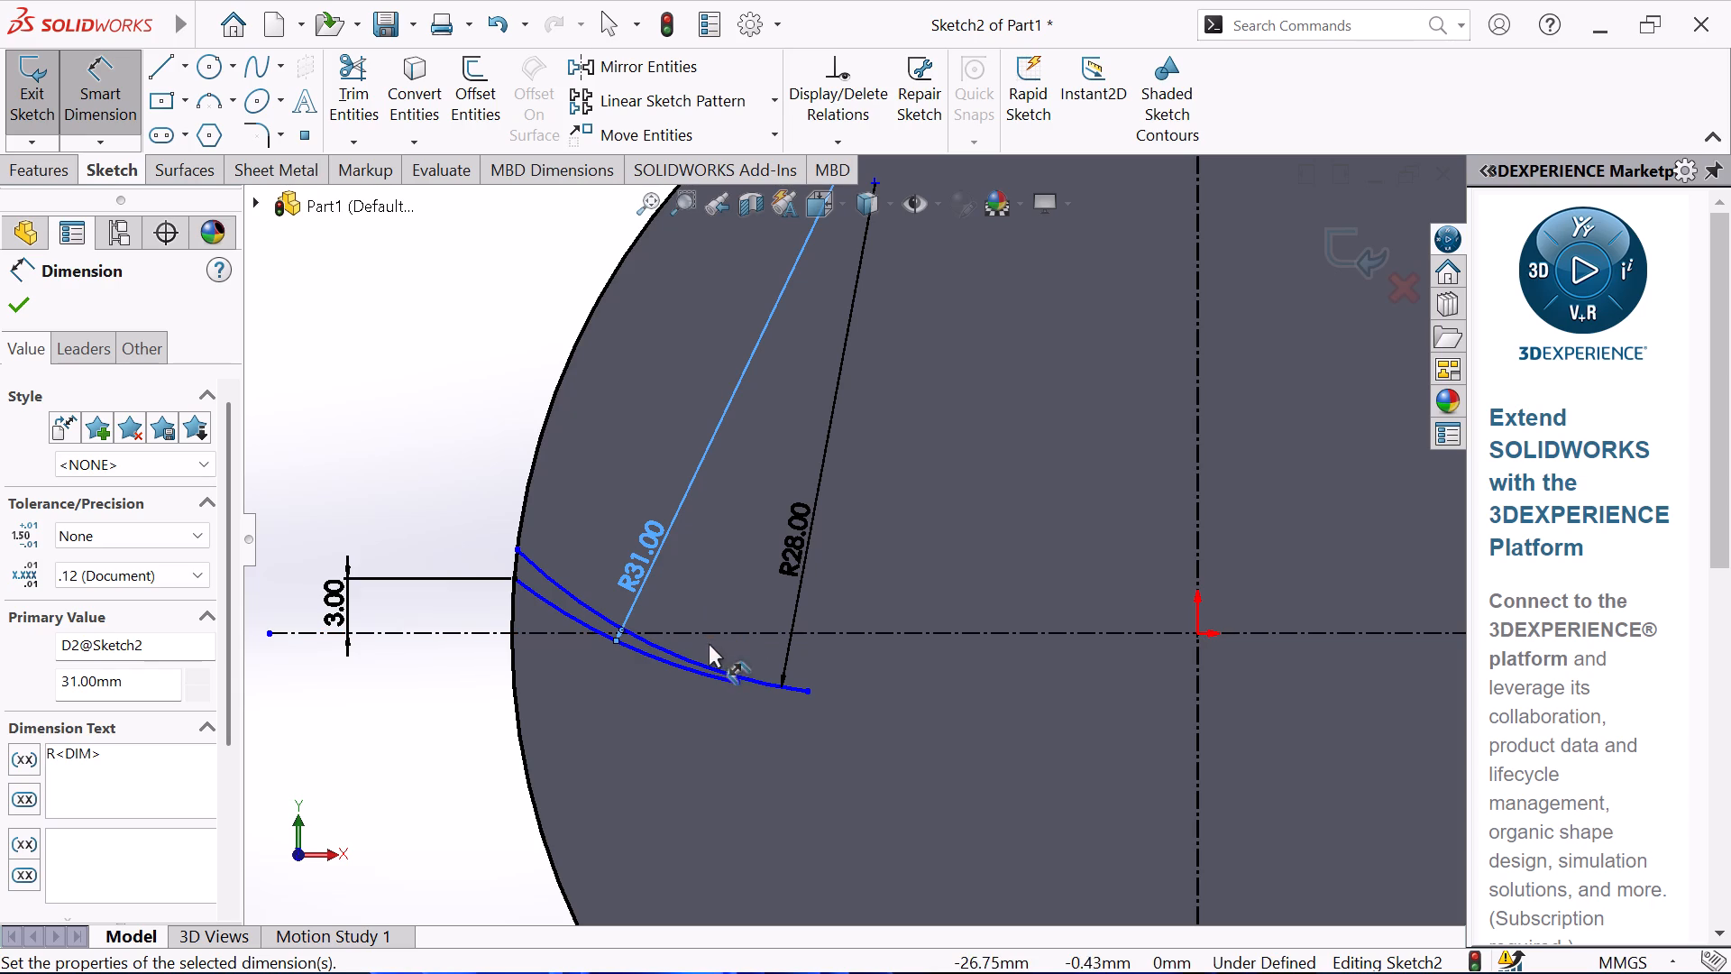
Dimension the upper arc's inner endpoint at 3 mm below the horizontal centerline.
left_click(811, 694)
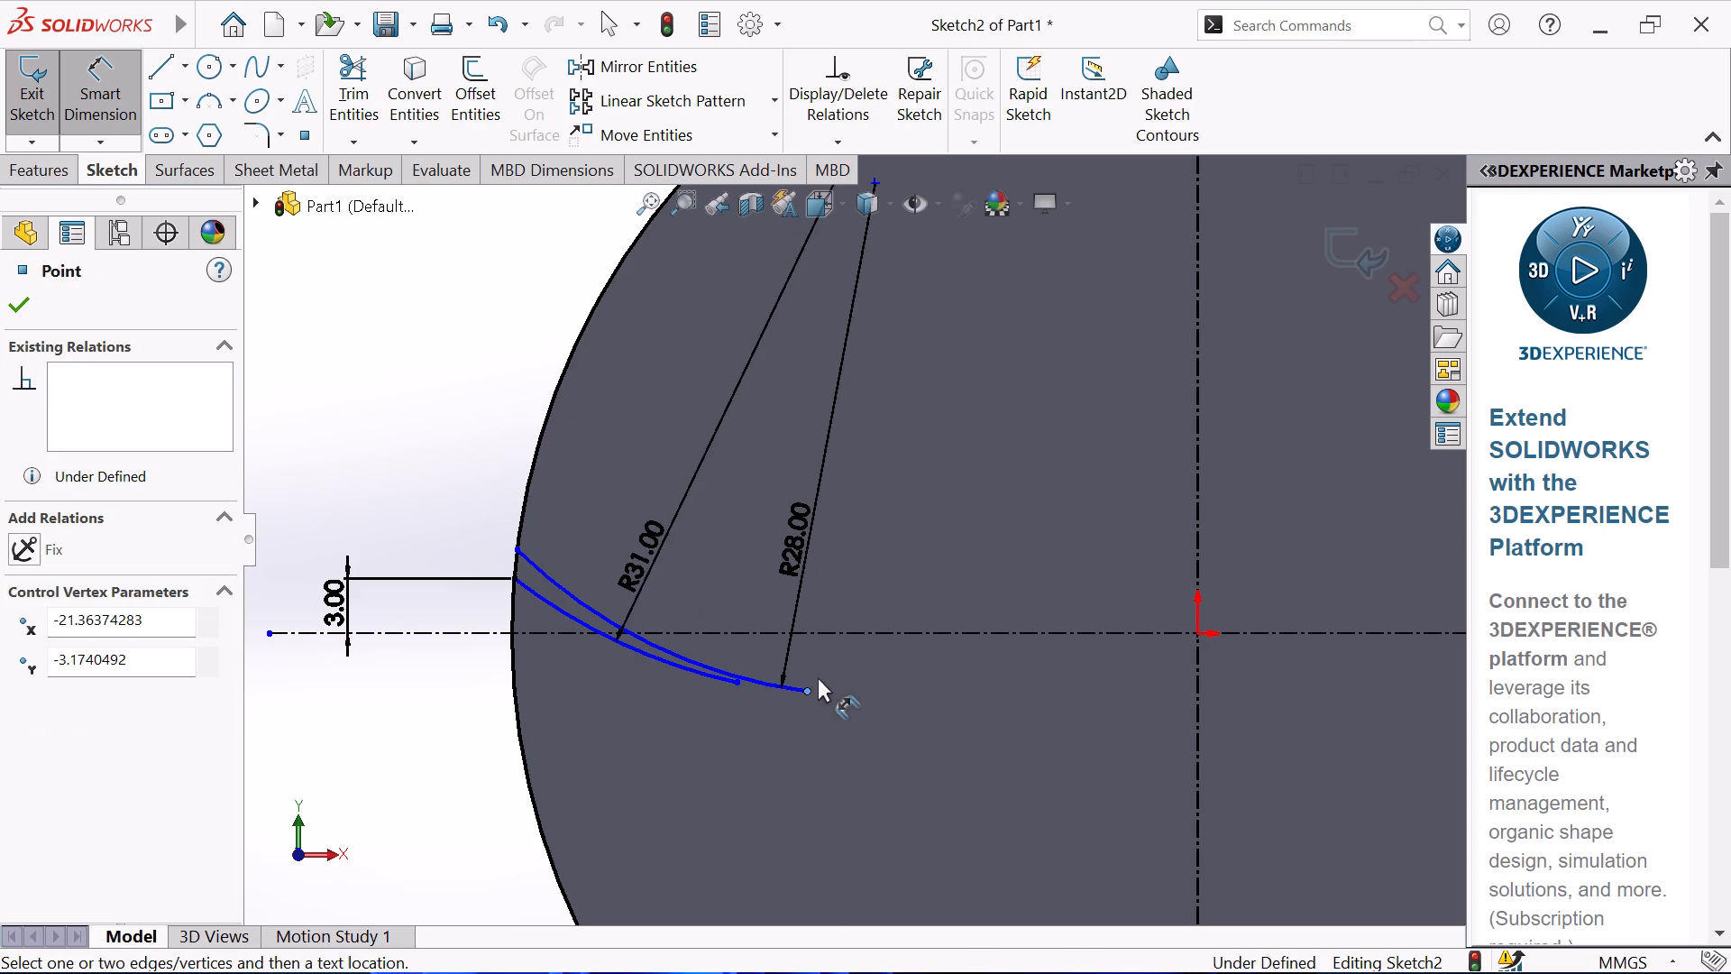
left_click(830, 636)
left_click(398, 666)
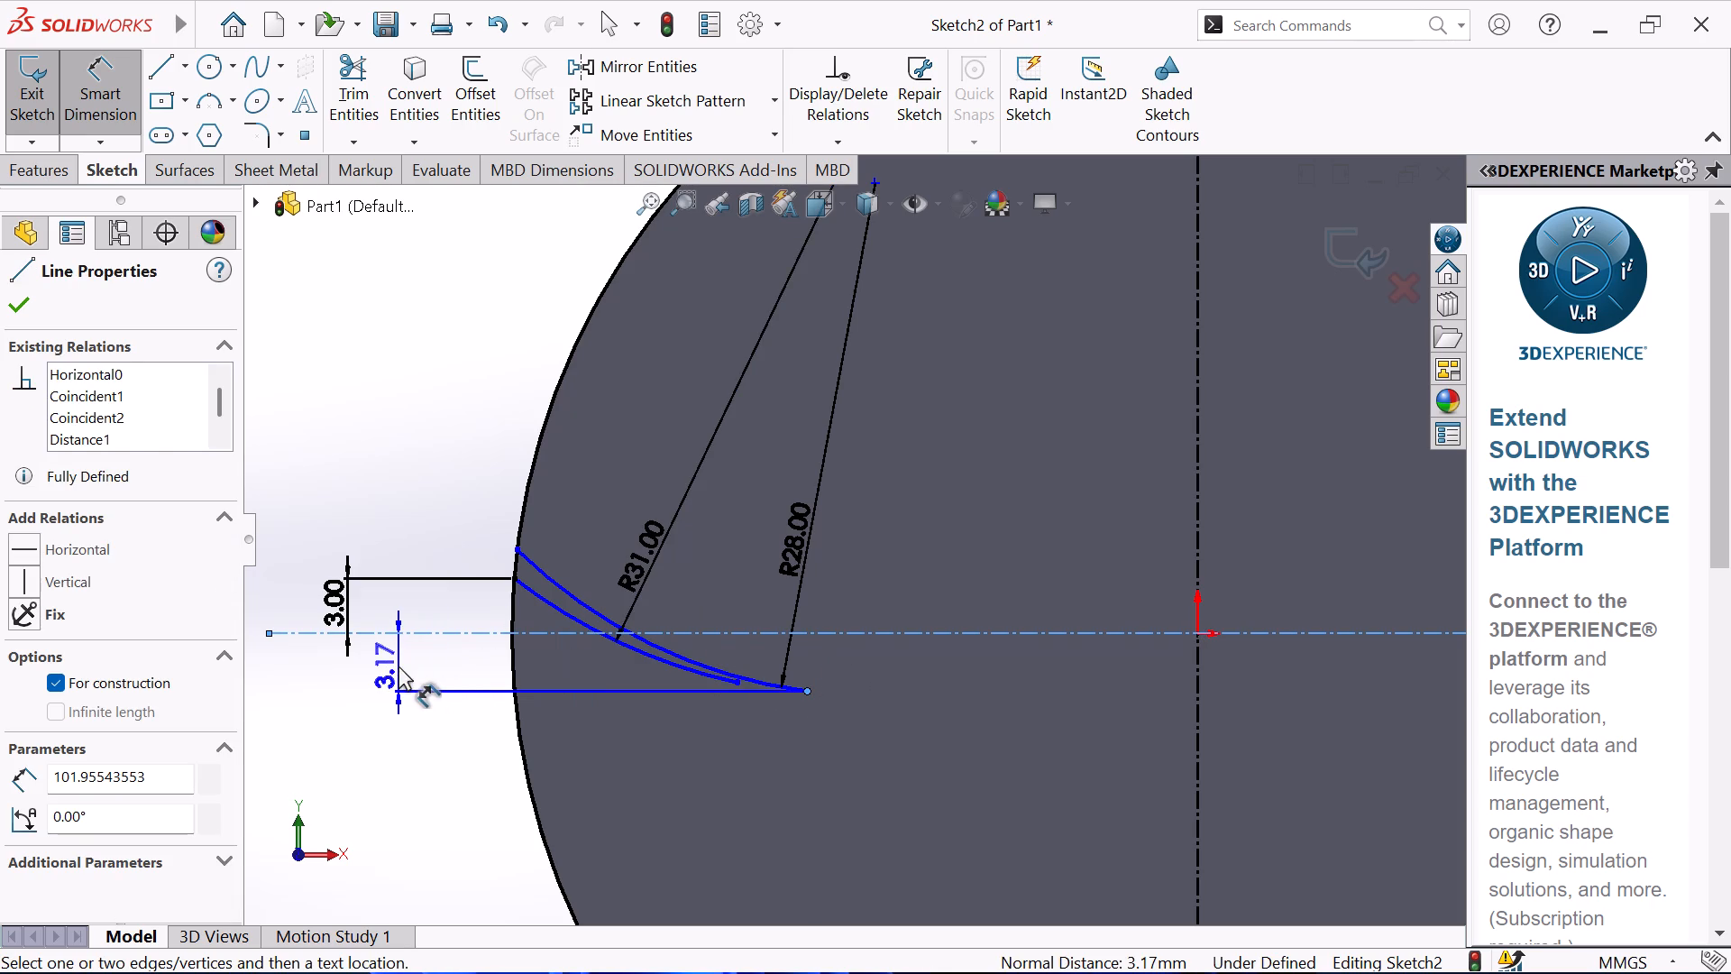
key("3")
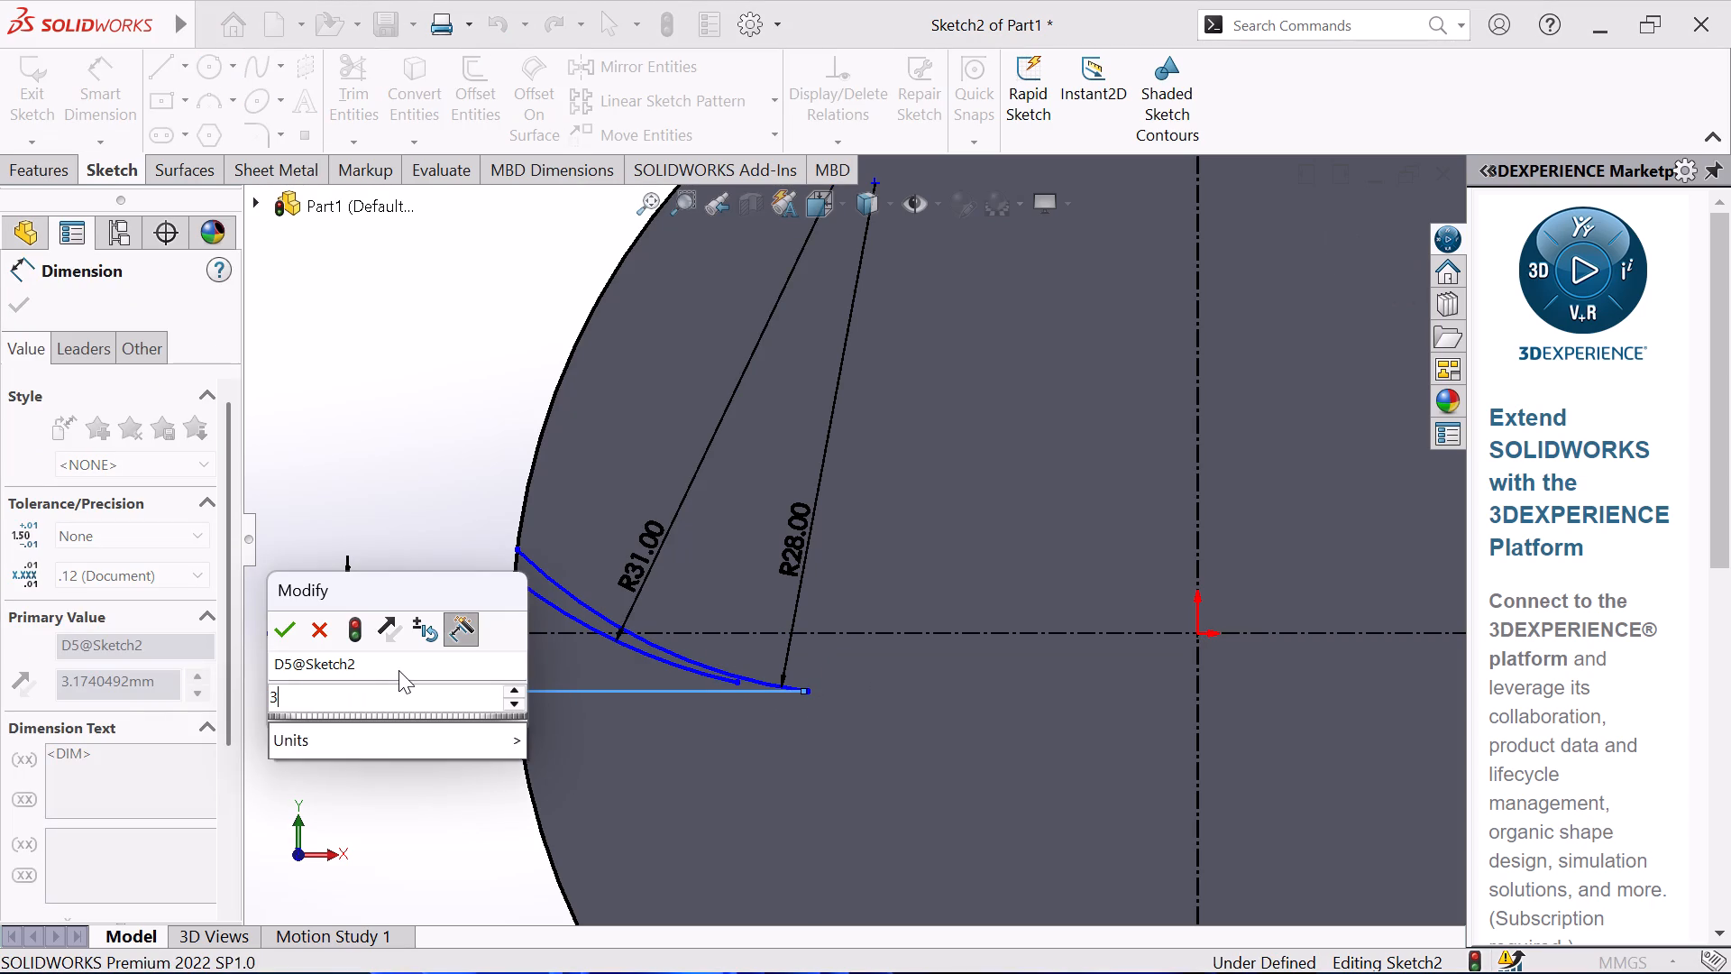
key("Return")
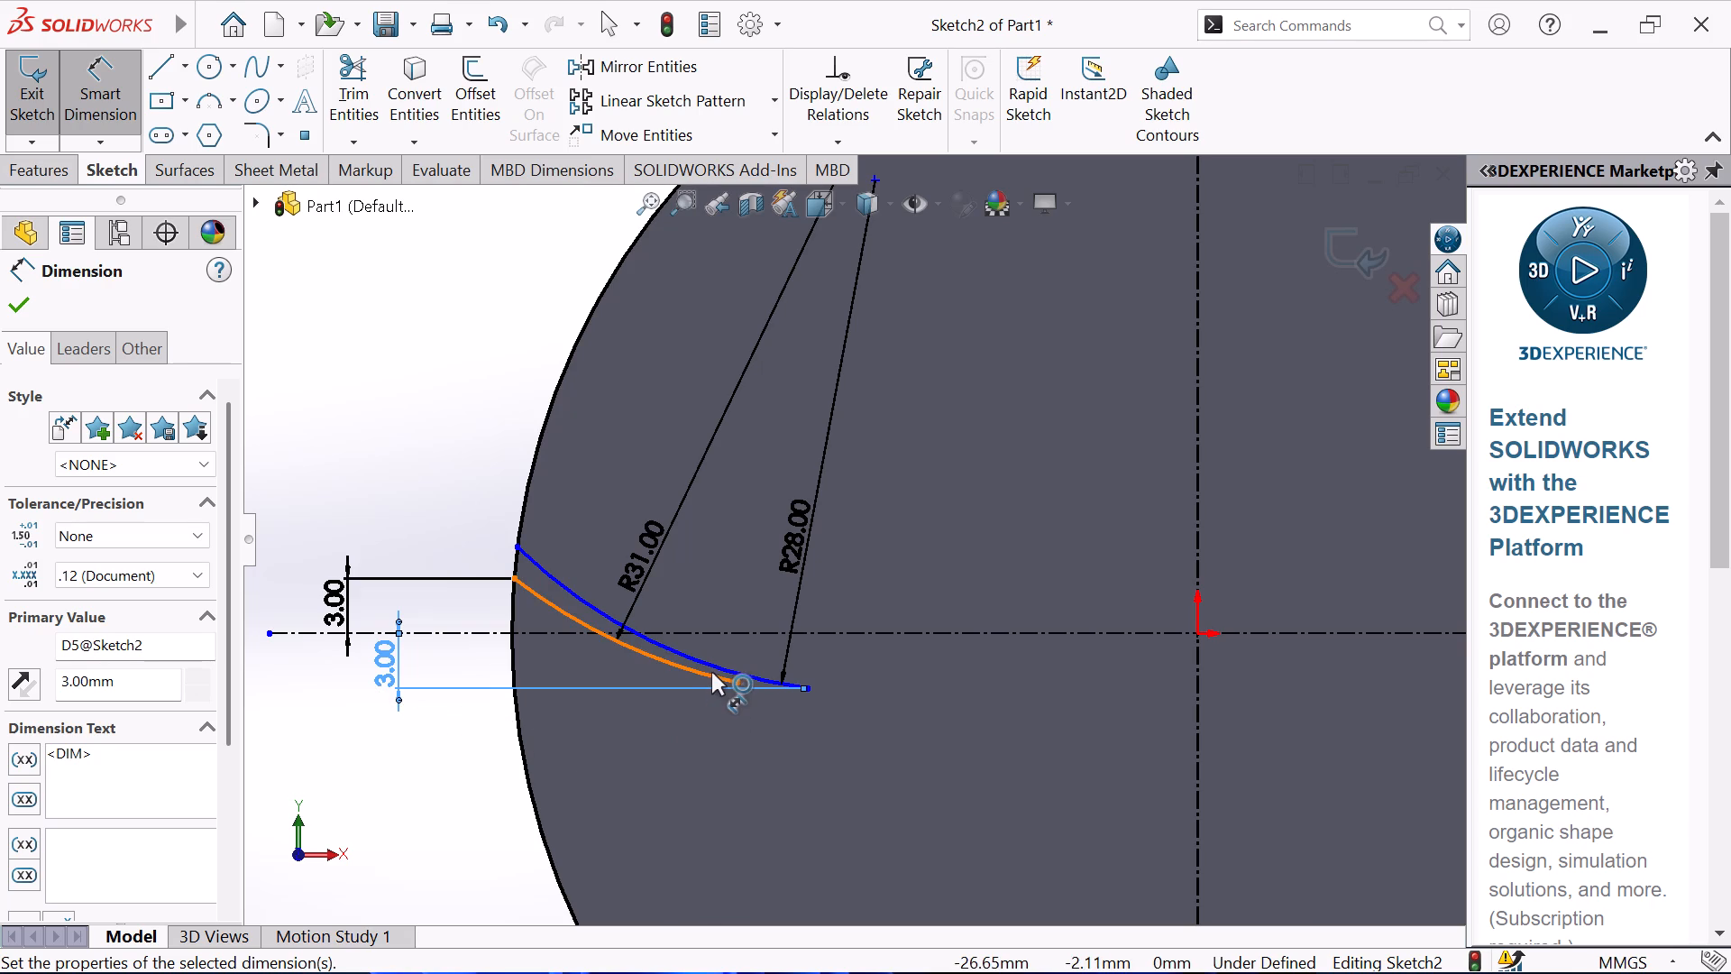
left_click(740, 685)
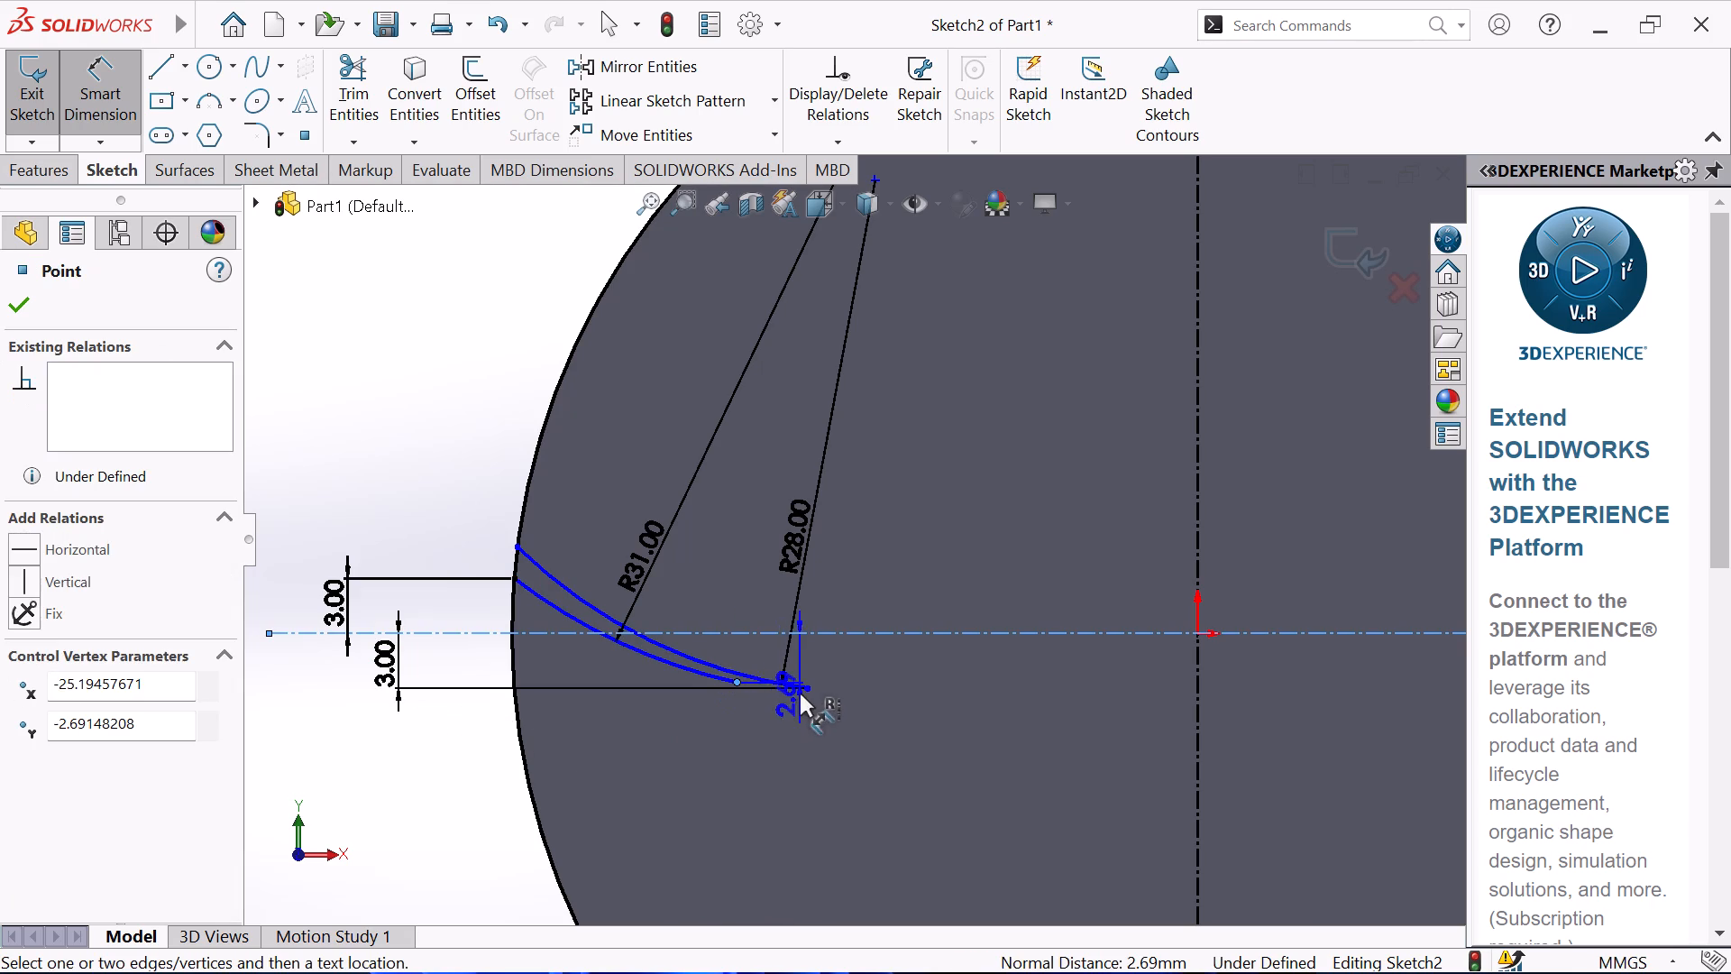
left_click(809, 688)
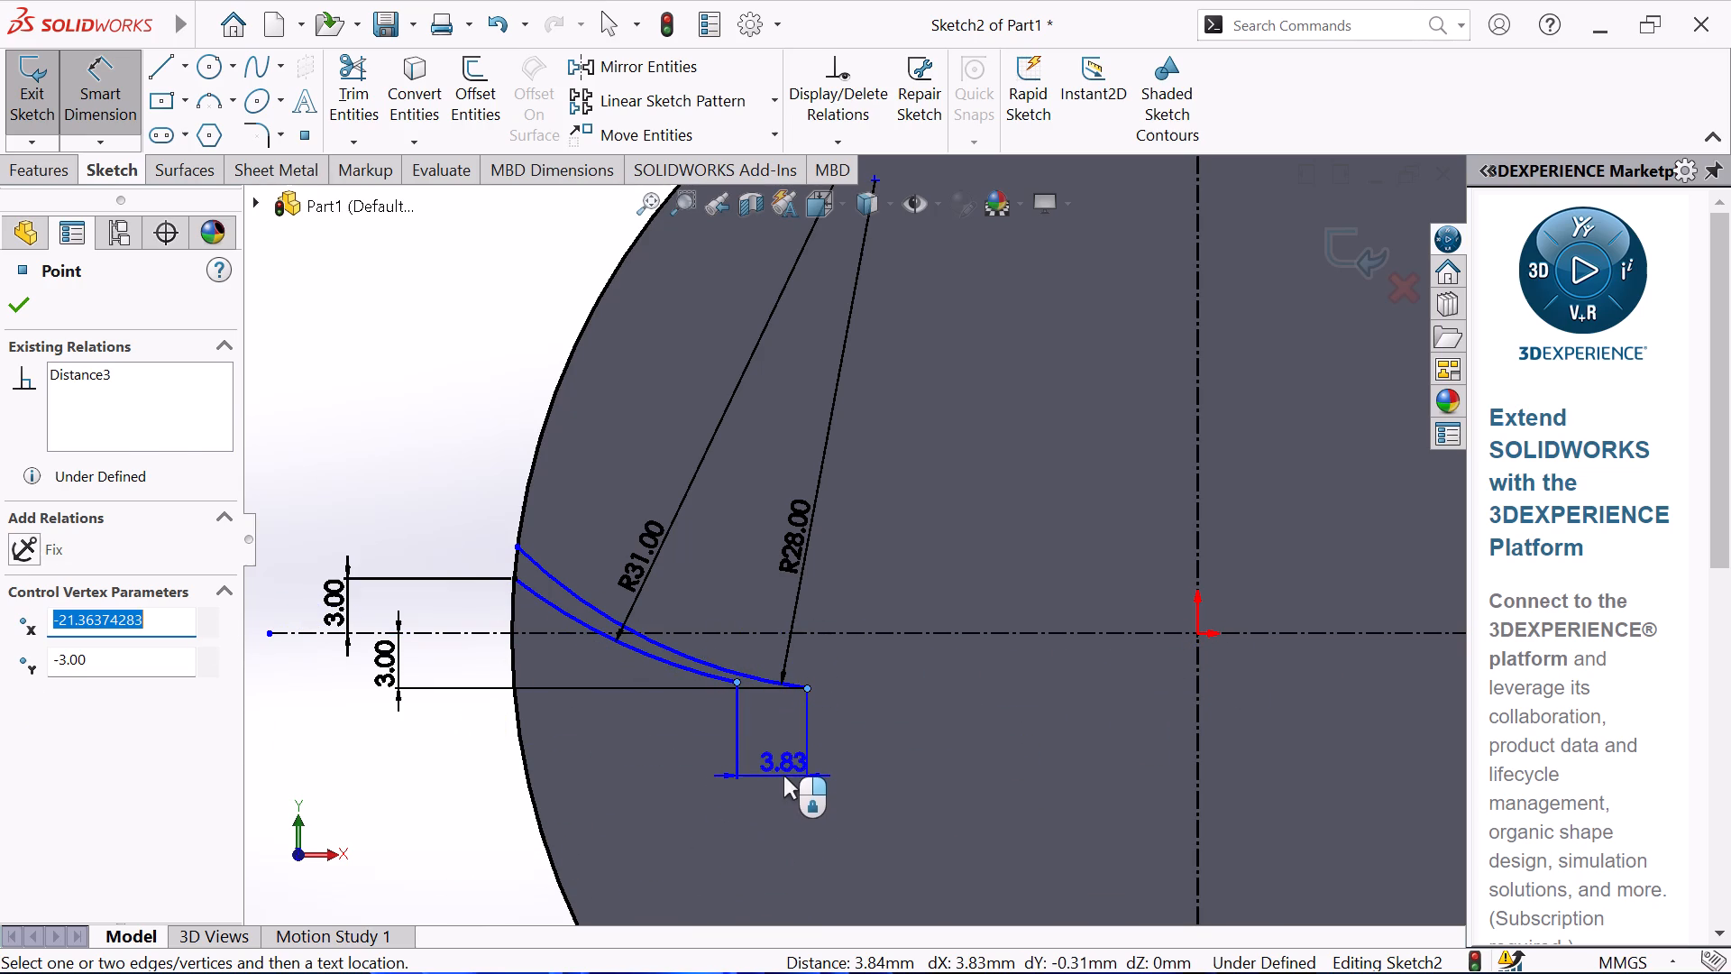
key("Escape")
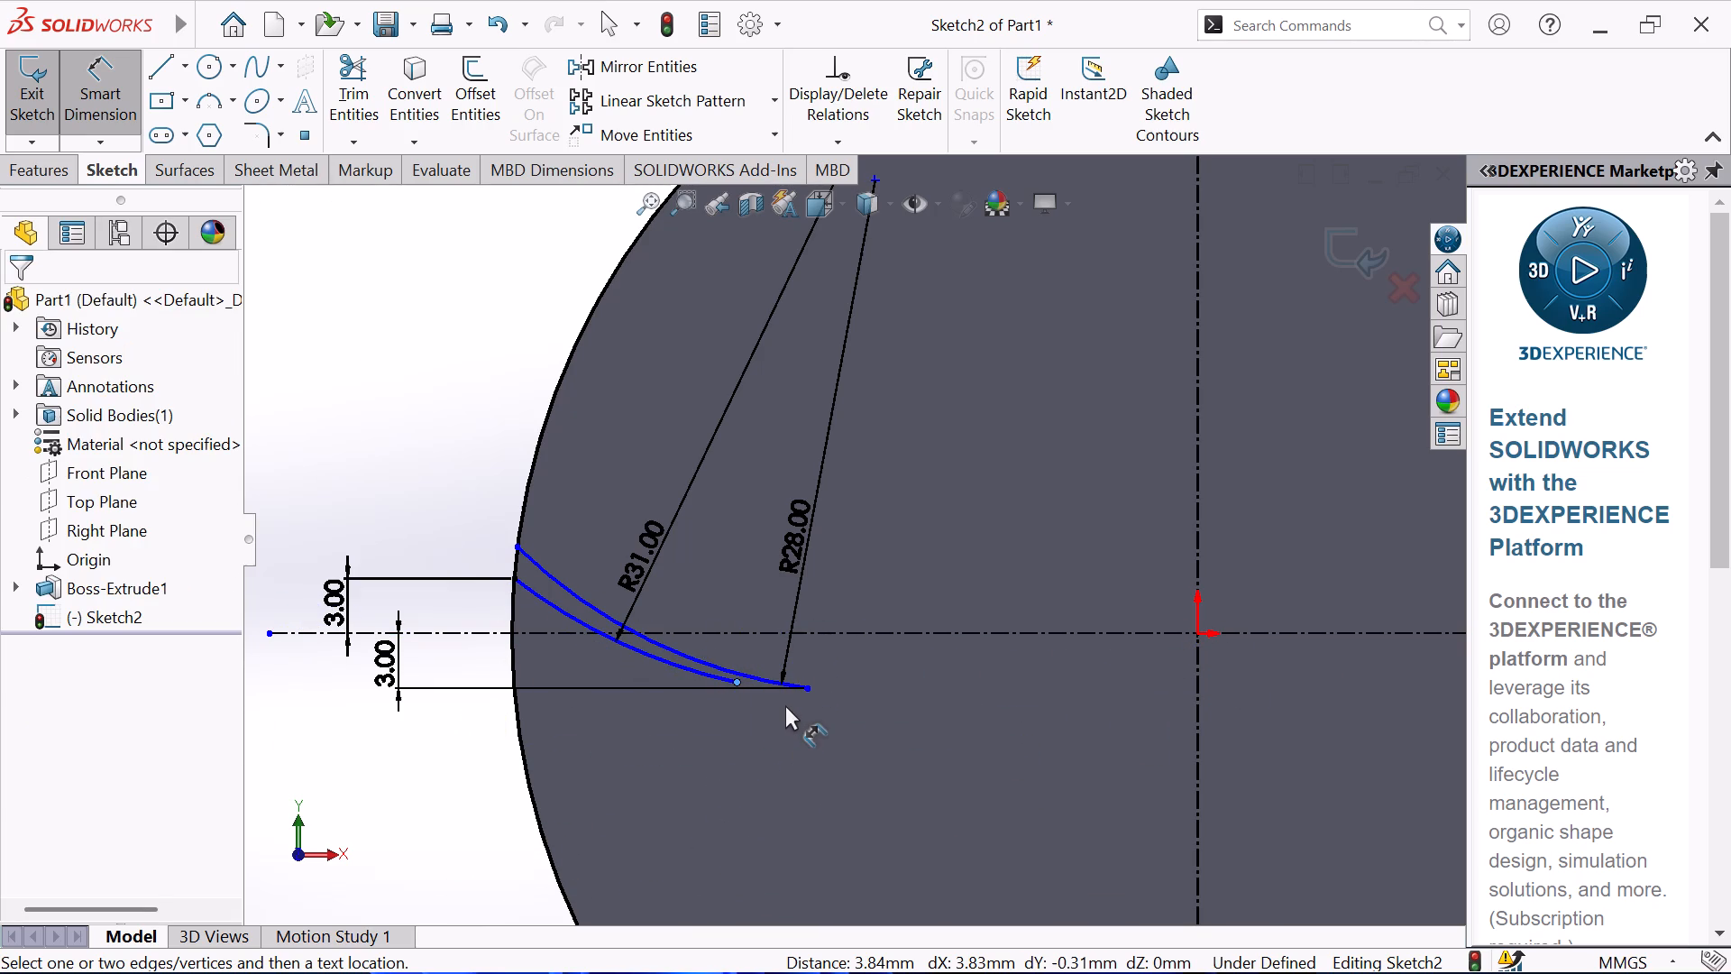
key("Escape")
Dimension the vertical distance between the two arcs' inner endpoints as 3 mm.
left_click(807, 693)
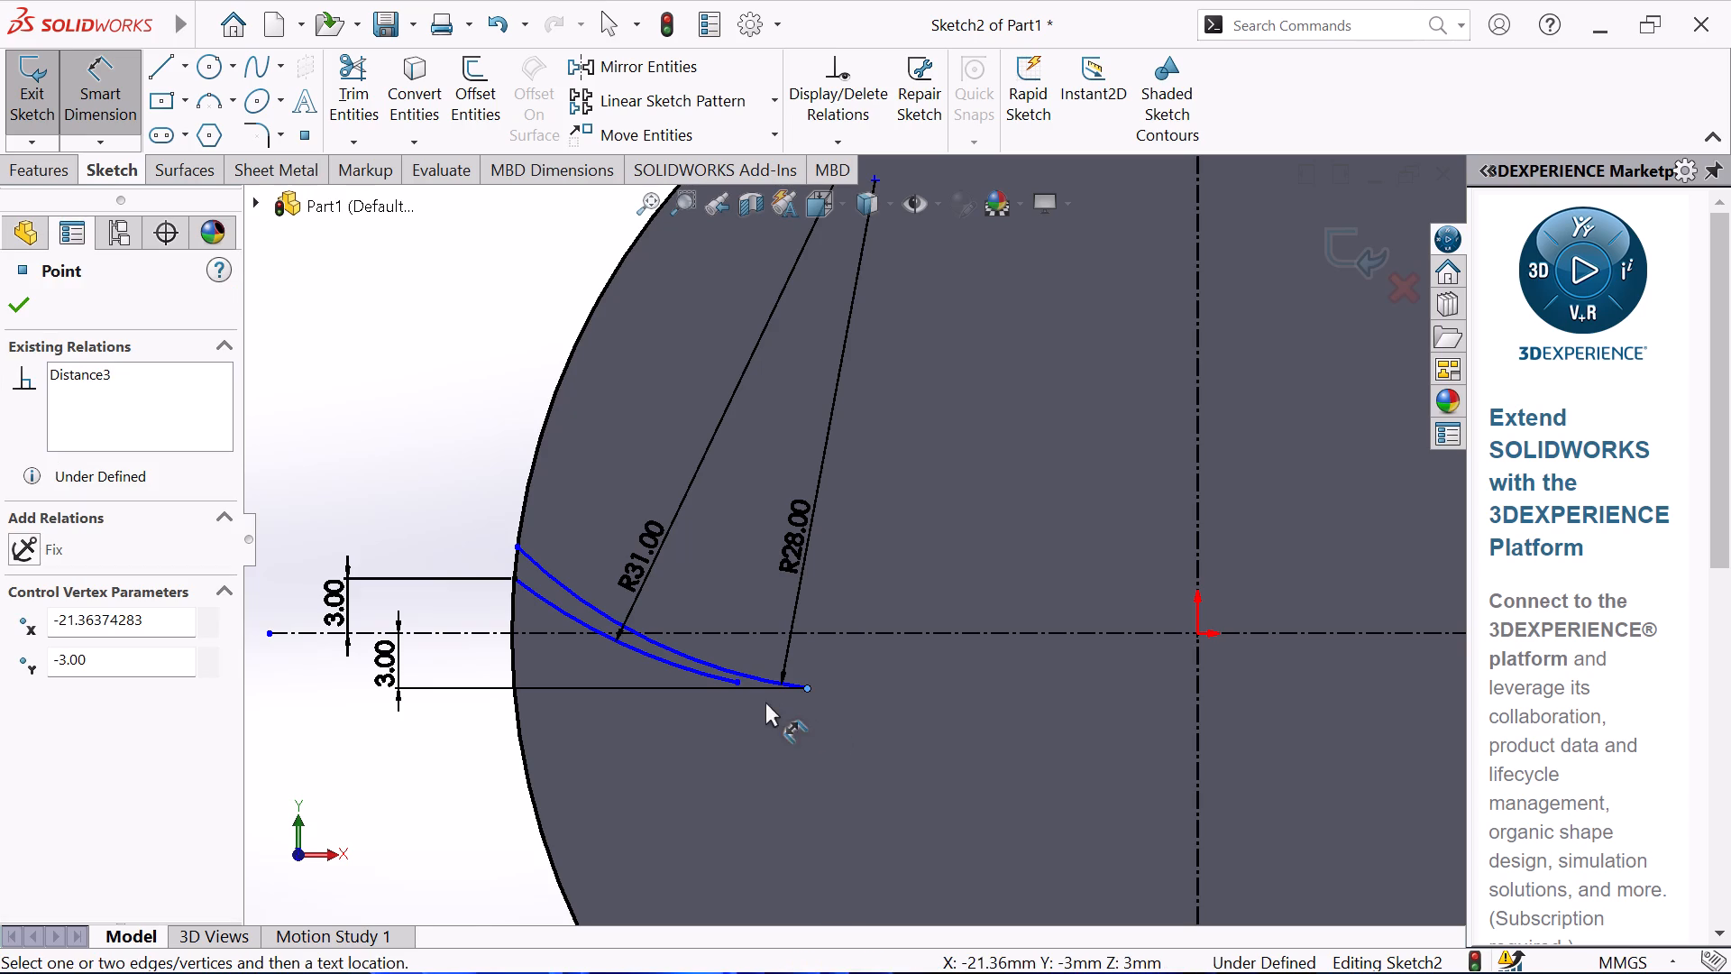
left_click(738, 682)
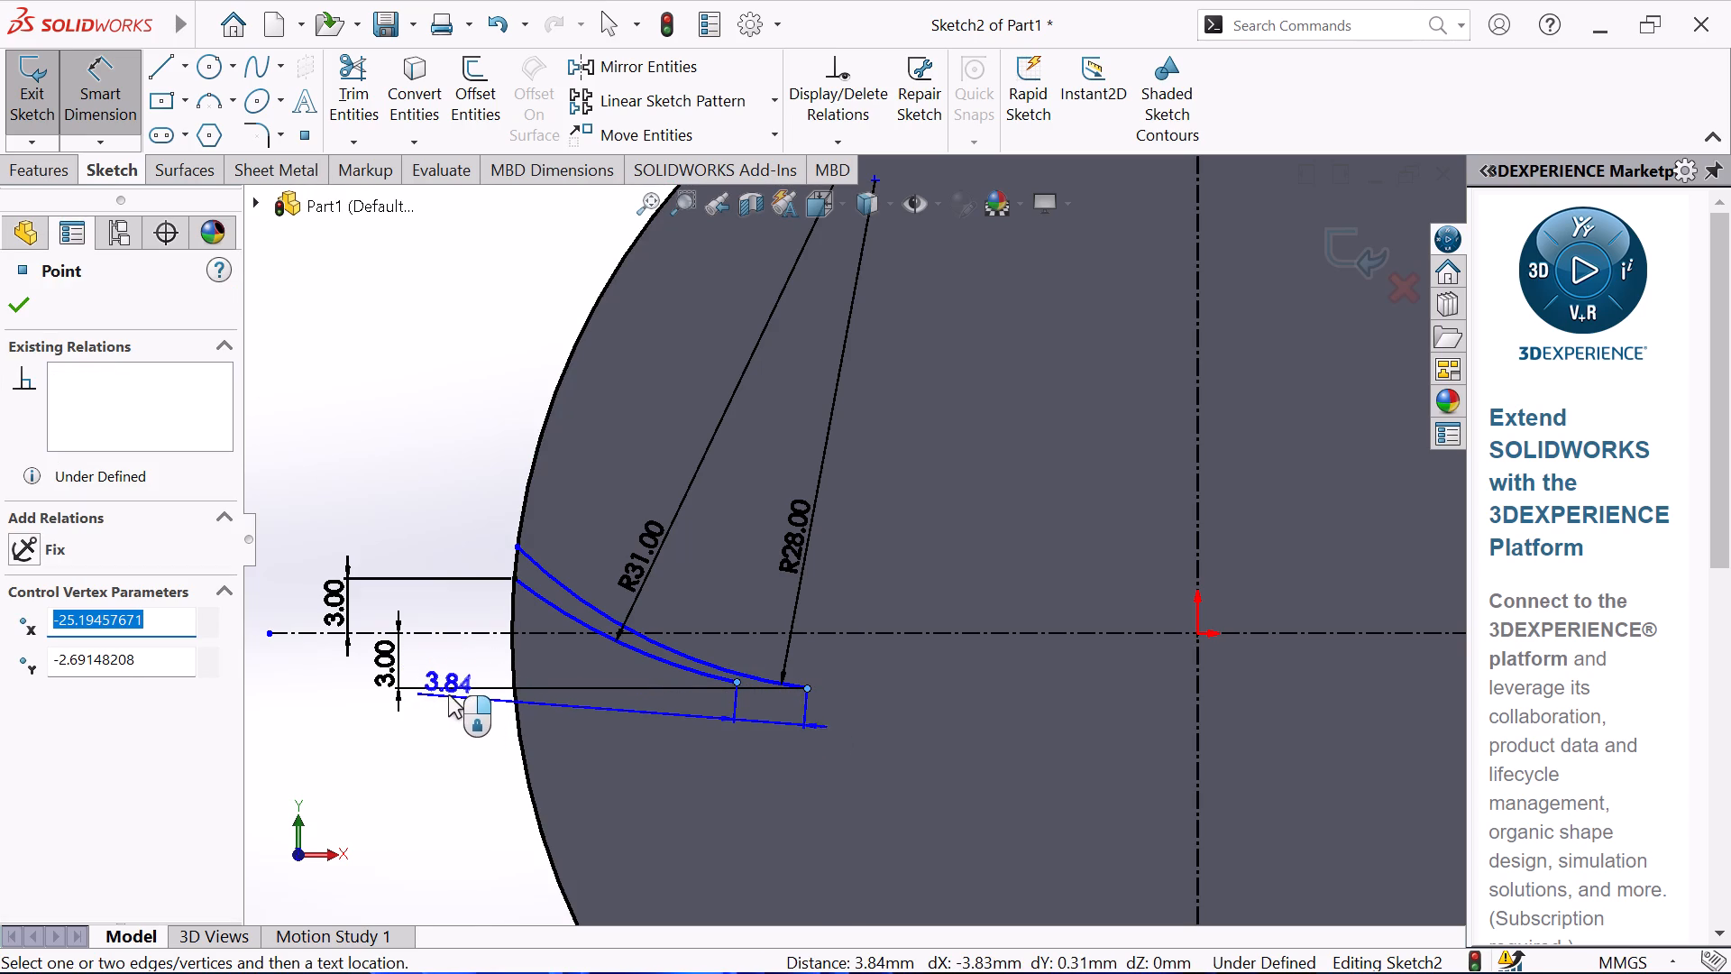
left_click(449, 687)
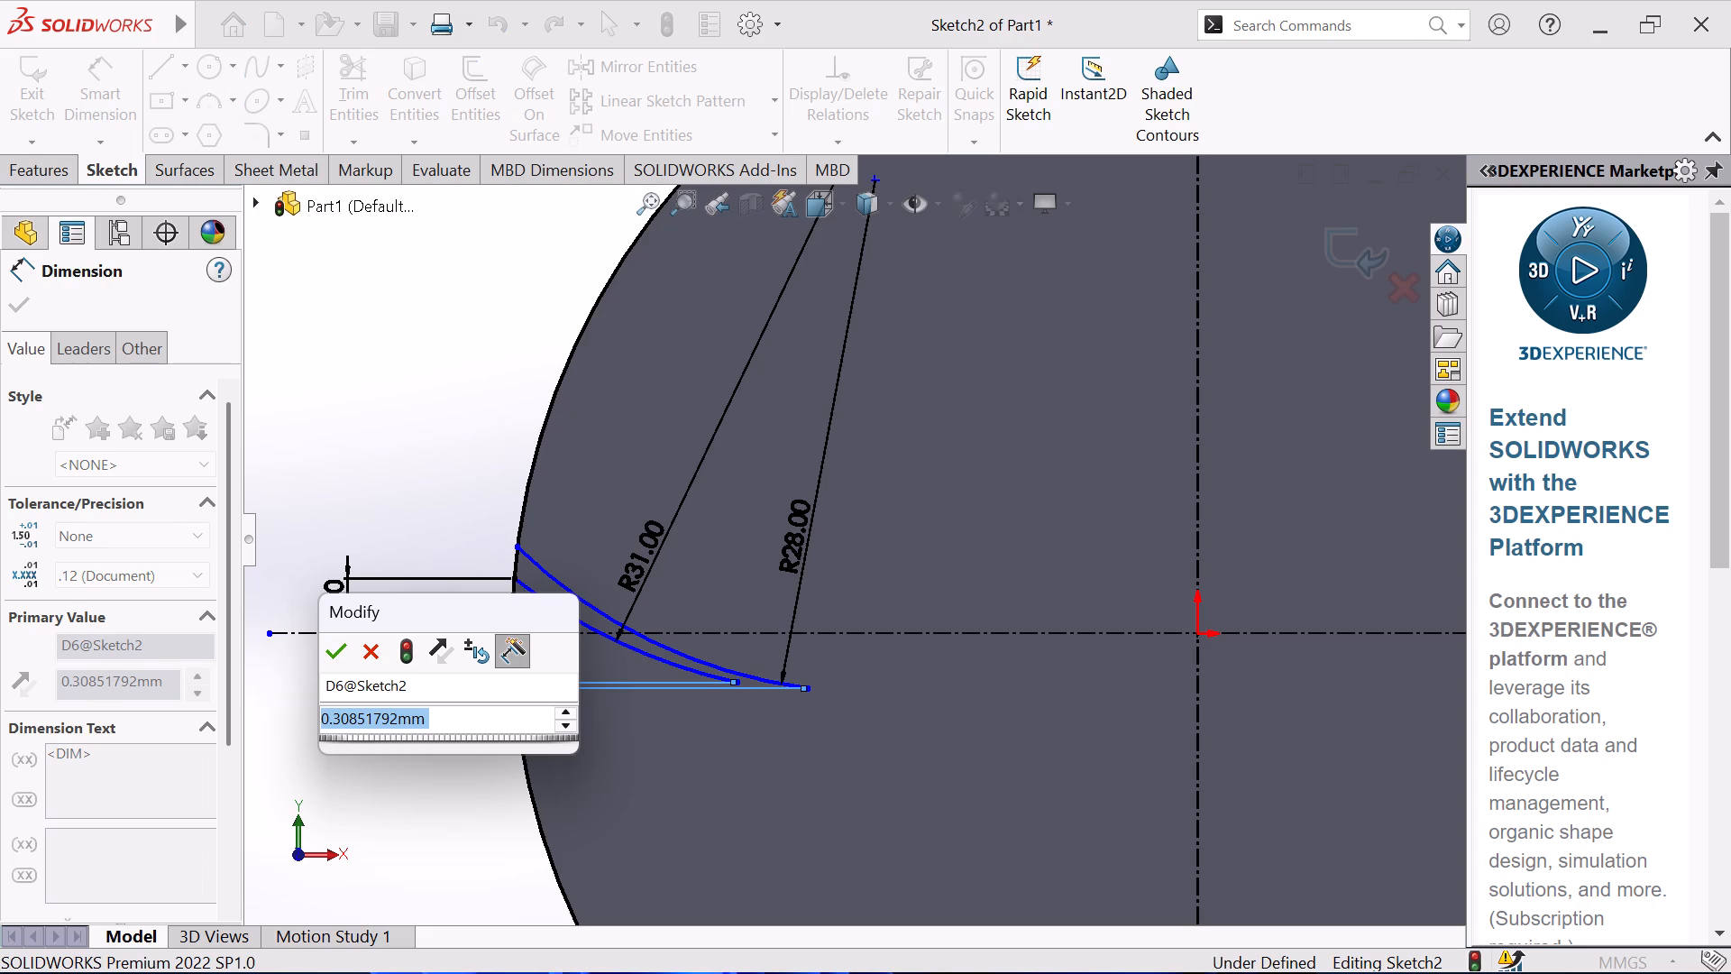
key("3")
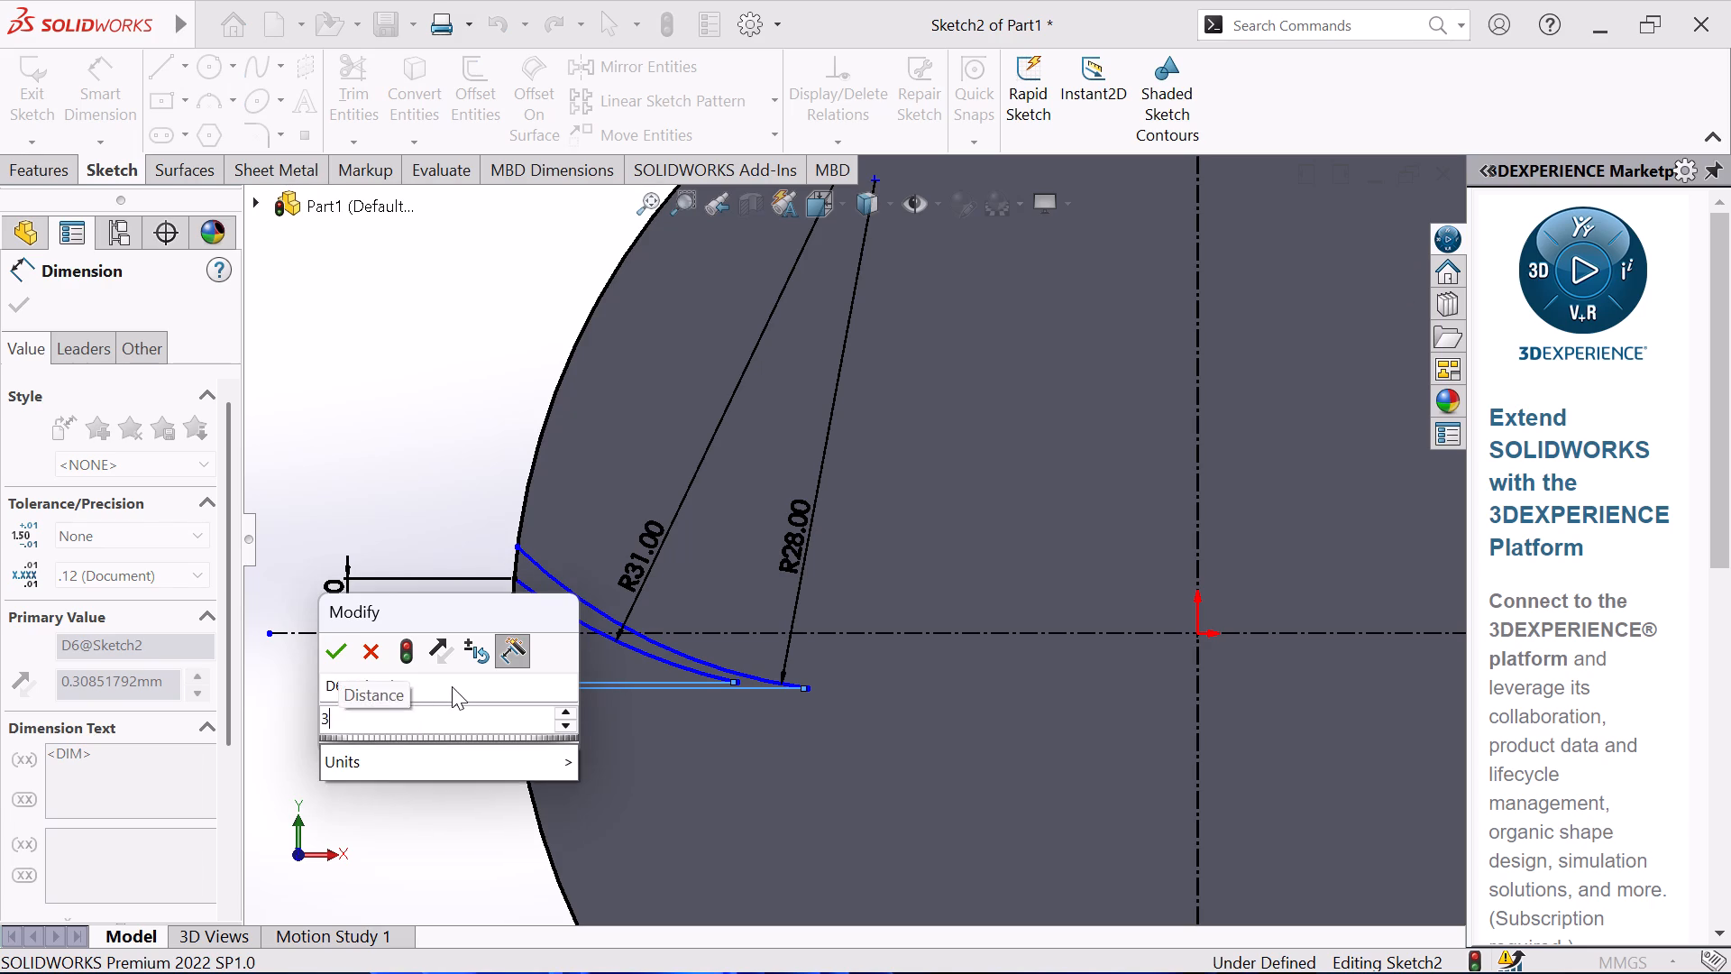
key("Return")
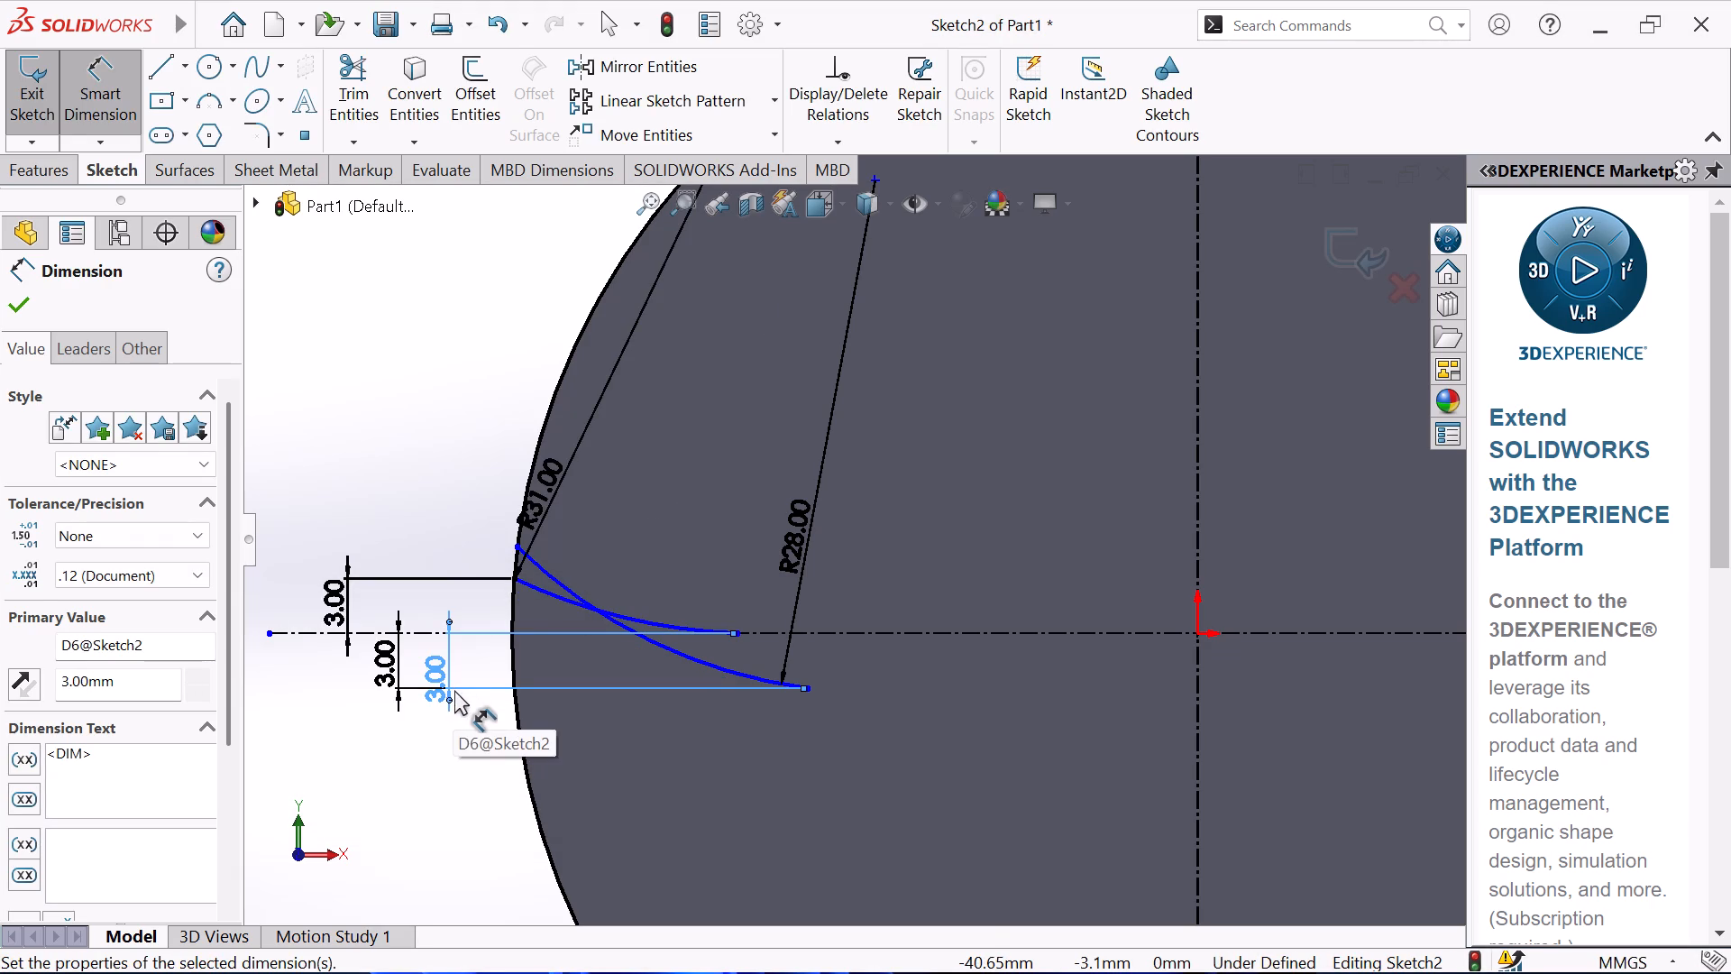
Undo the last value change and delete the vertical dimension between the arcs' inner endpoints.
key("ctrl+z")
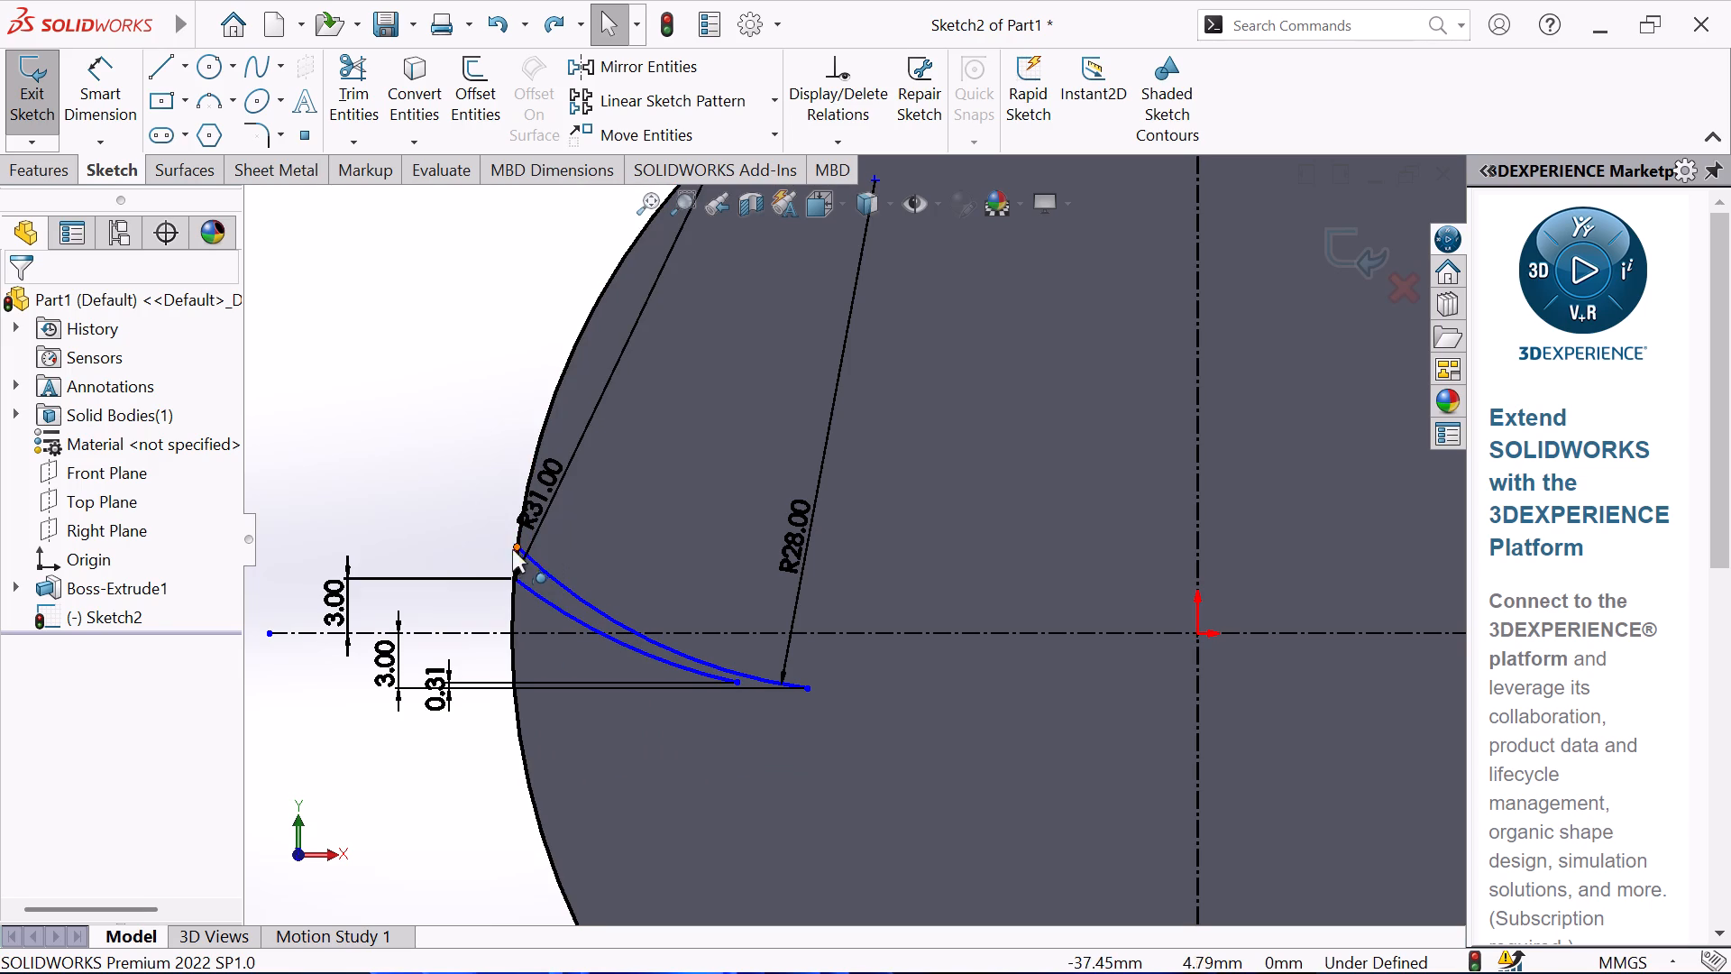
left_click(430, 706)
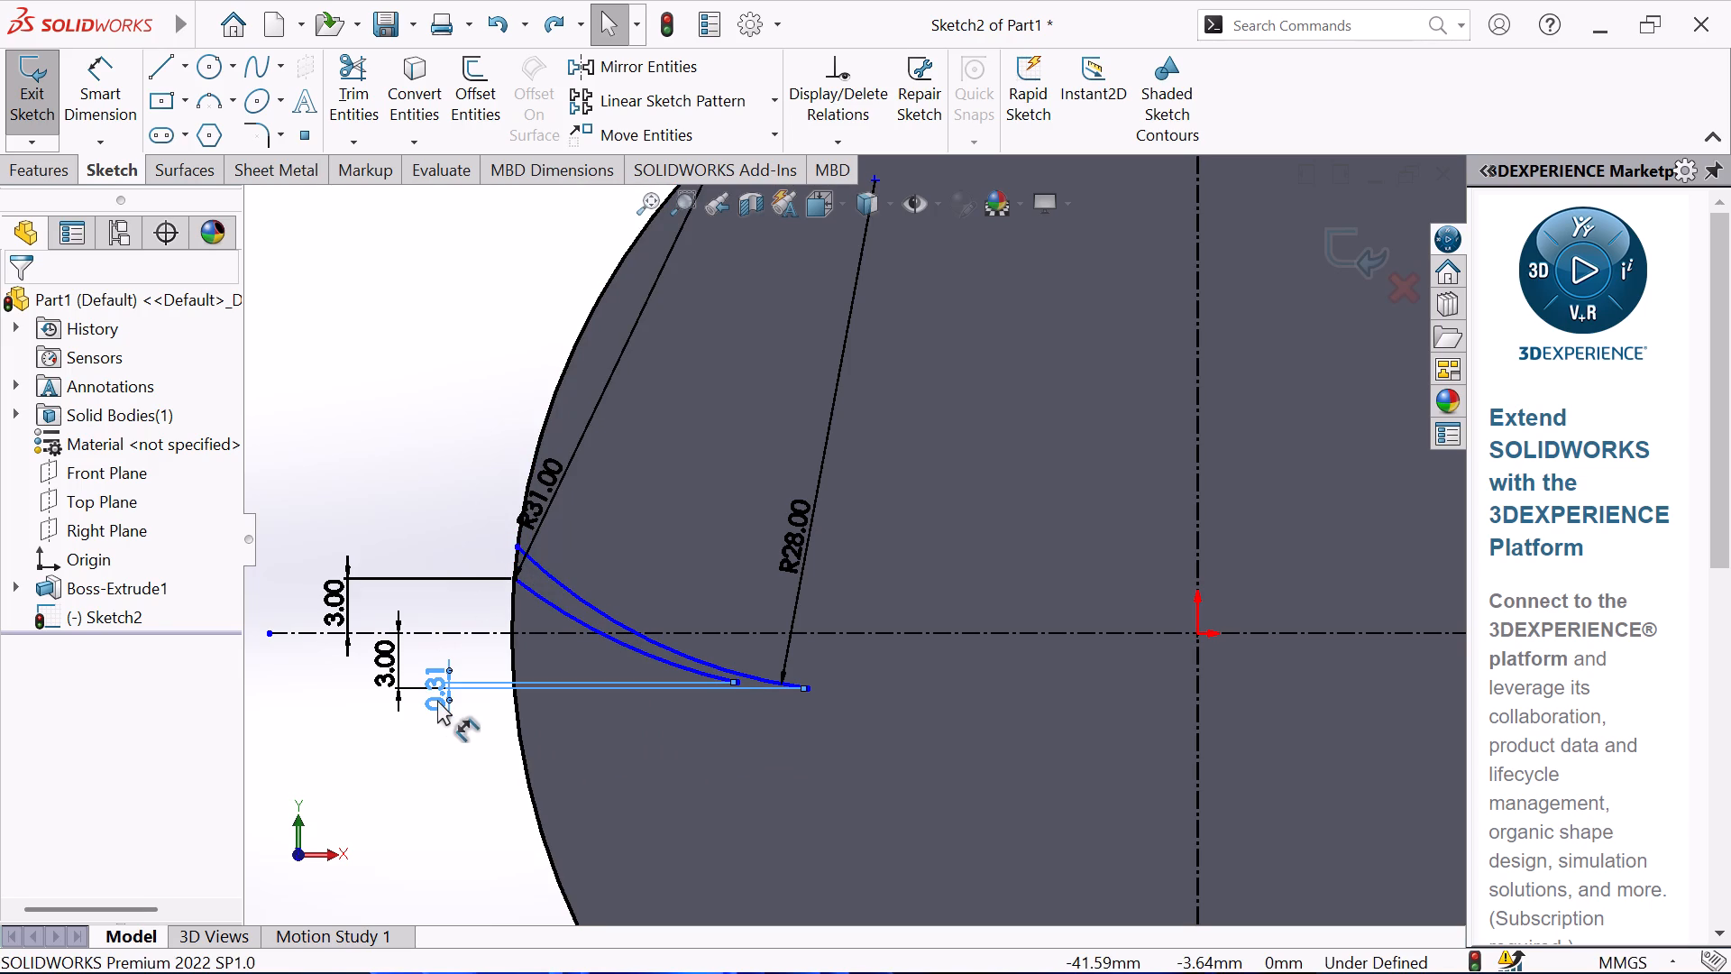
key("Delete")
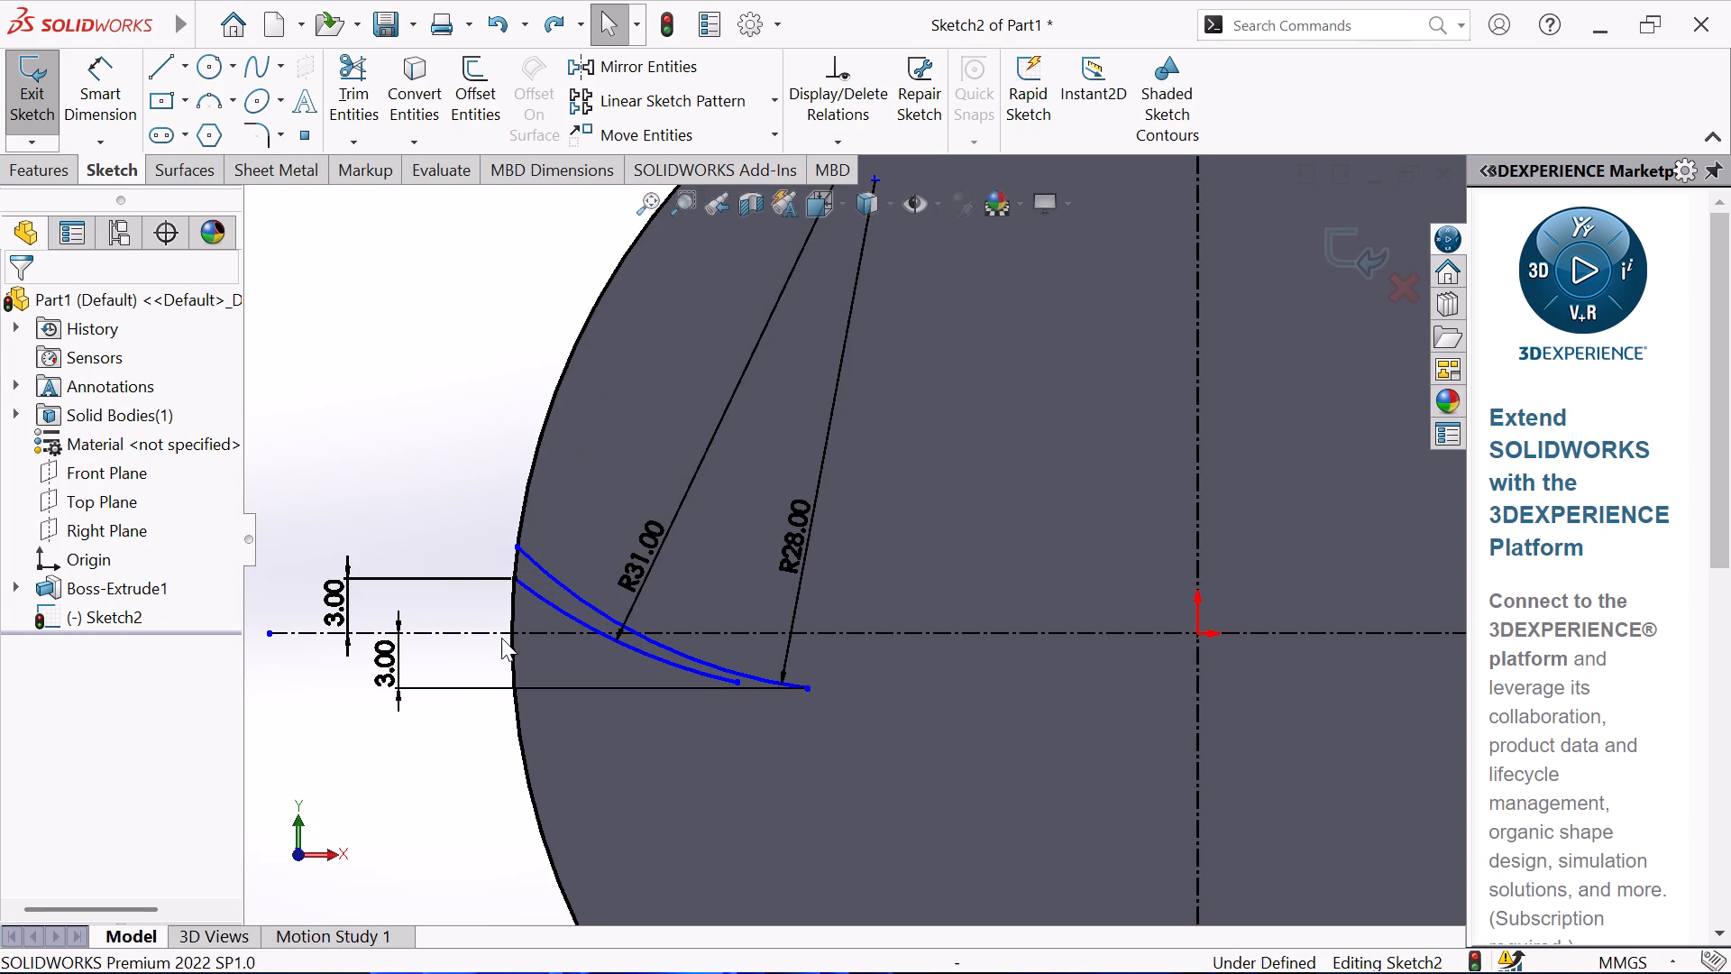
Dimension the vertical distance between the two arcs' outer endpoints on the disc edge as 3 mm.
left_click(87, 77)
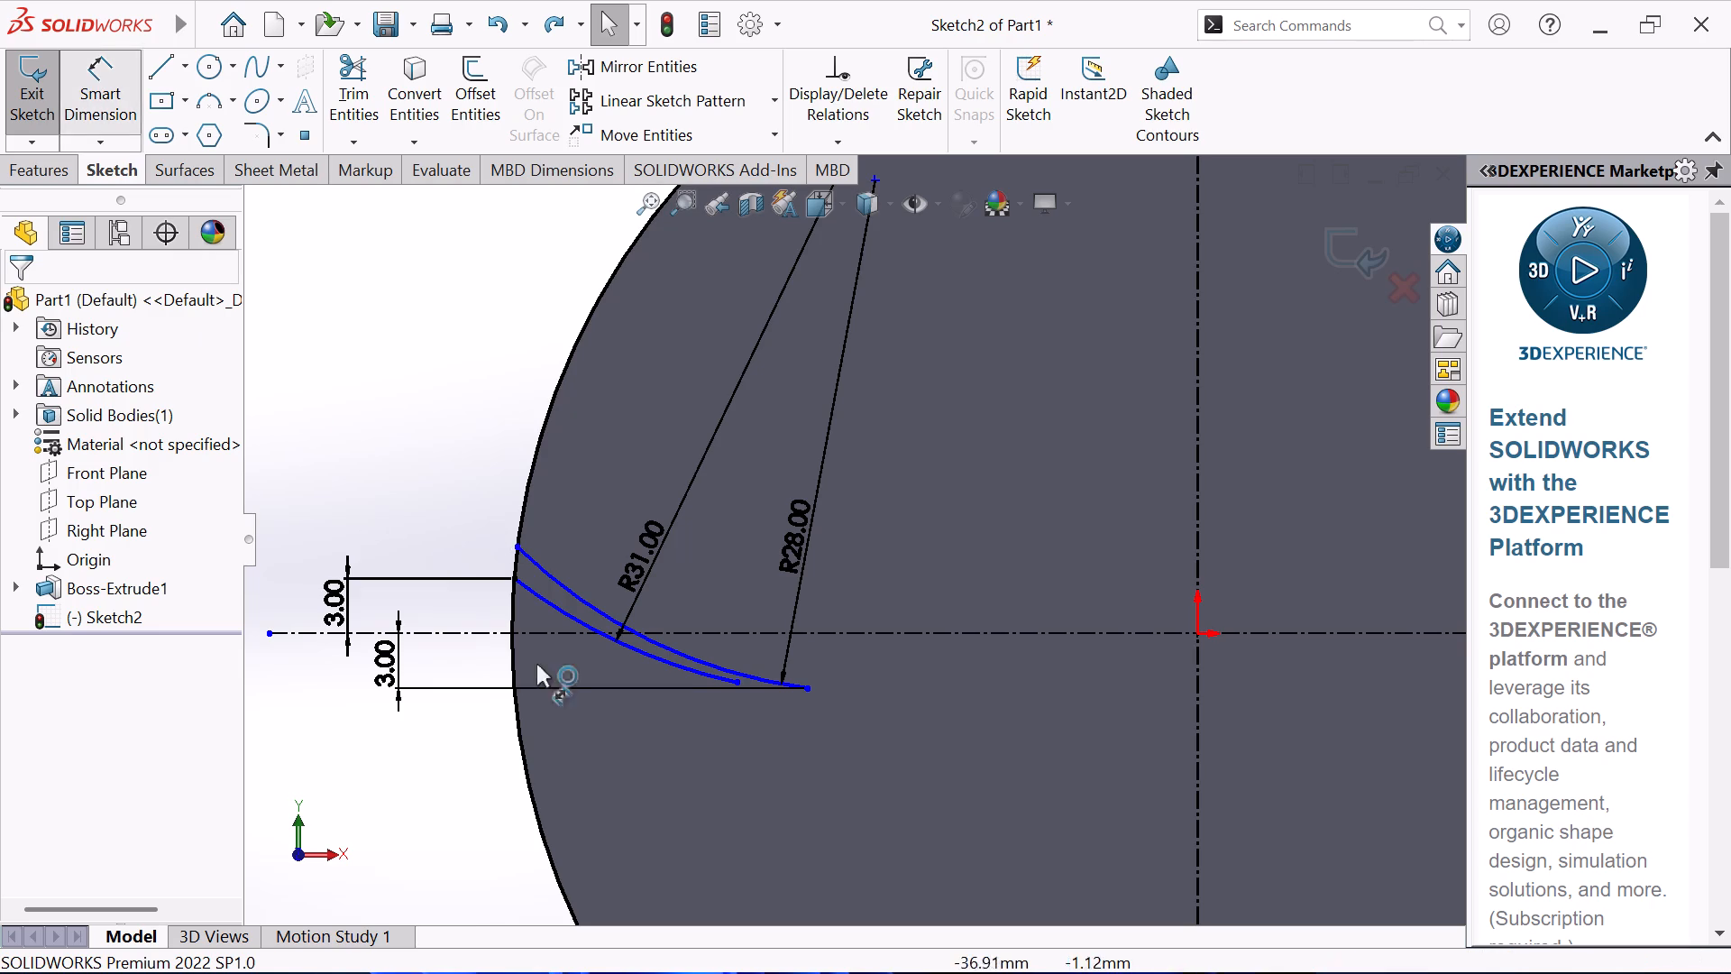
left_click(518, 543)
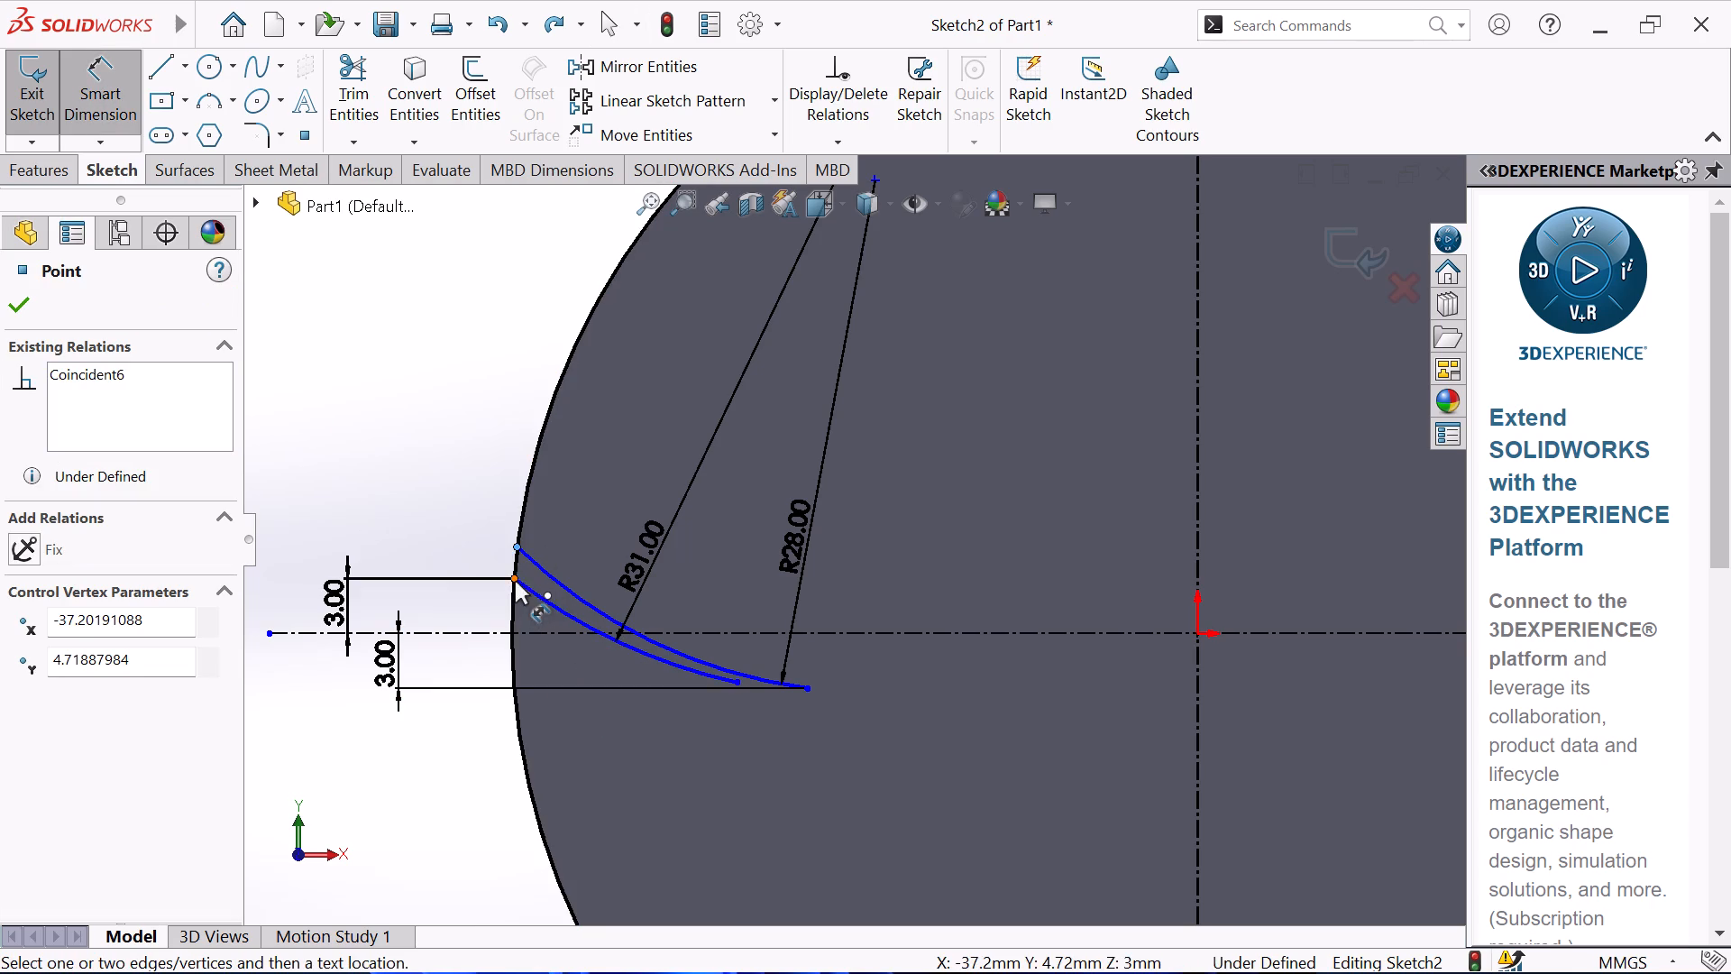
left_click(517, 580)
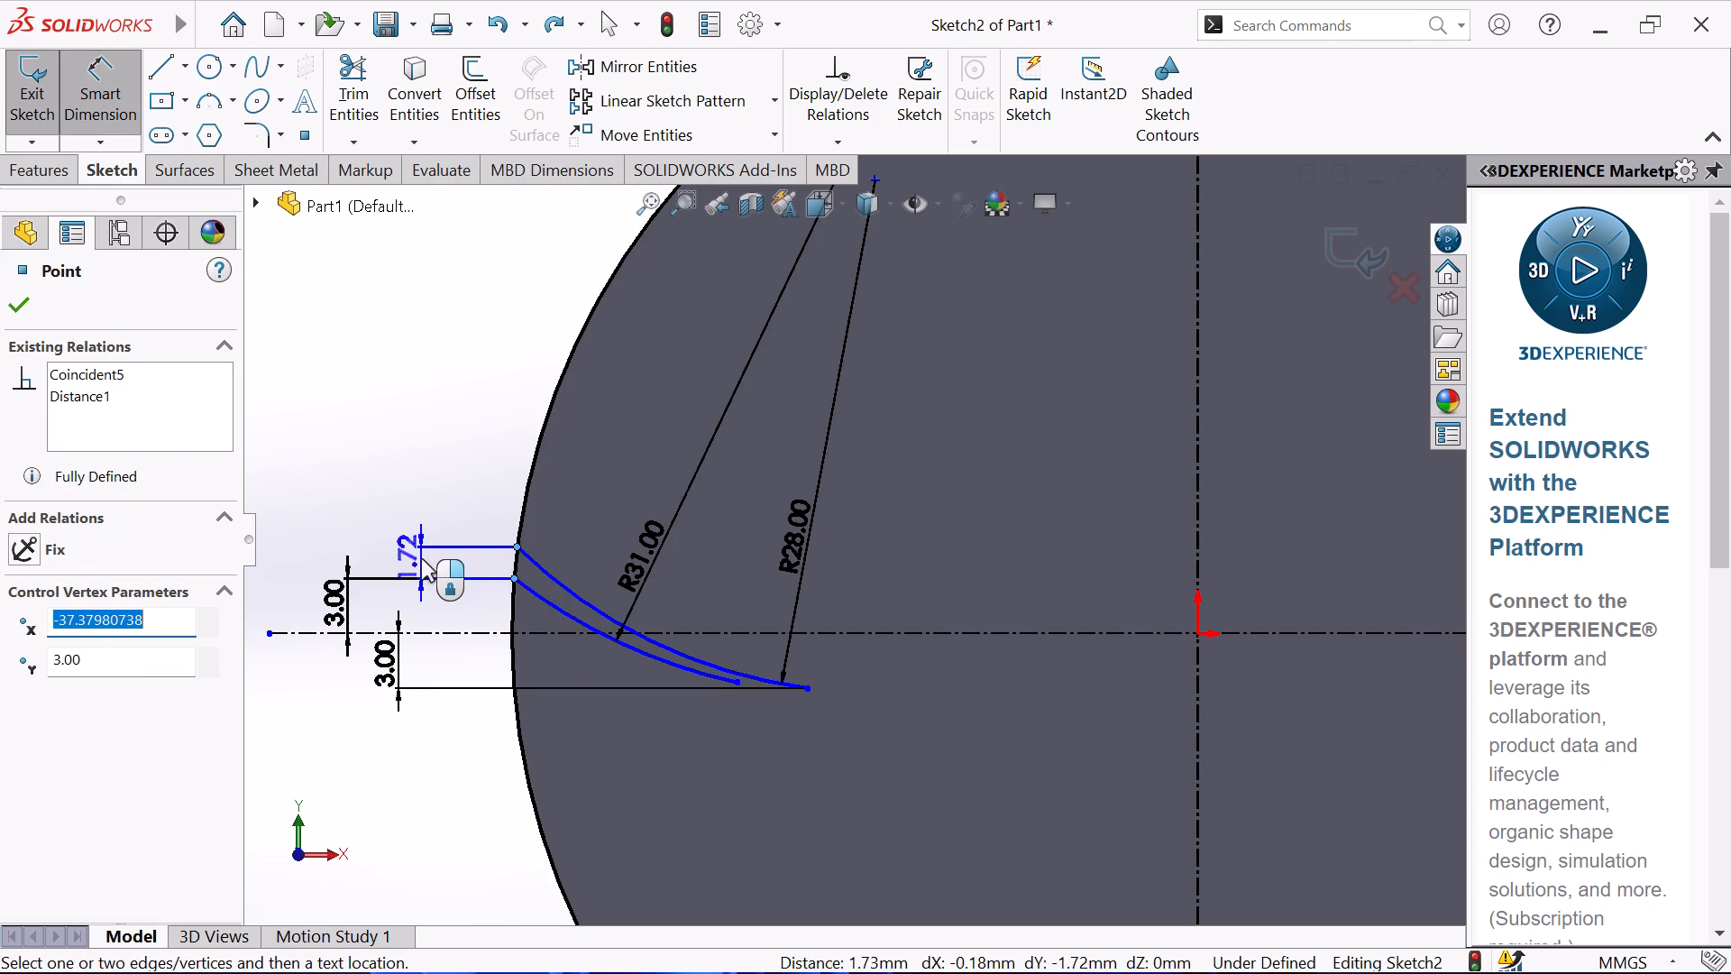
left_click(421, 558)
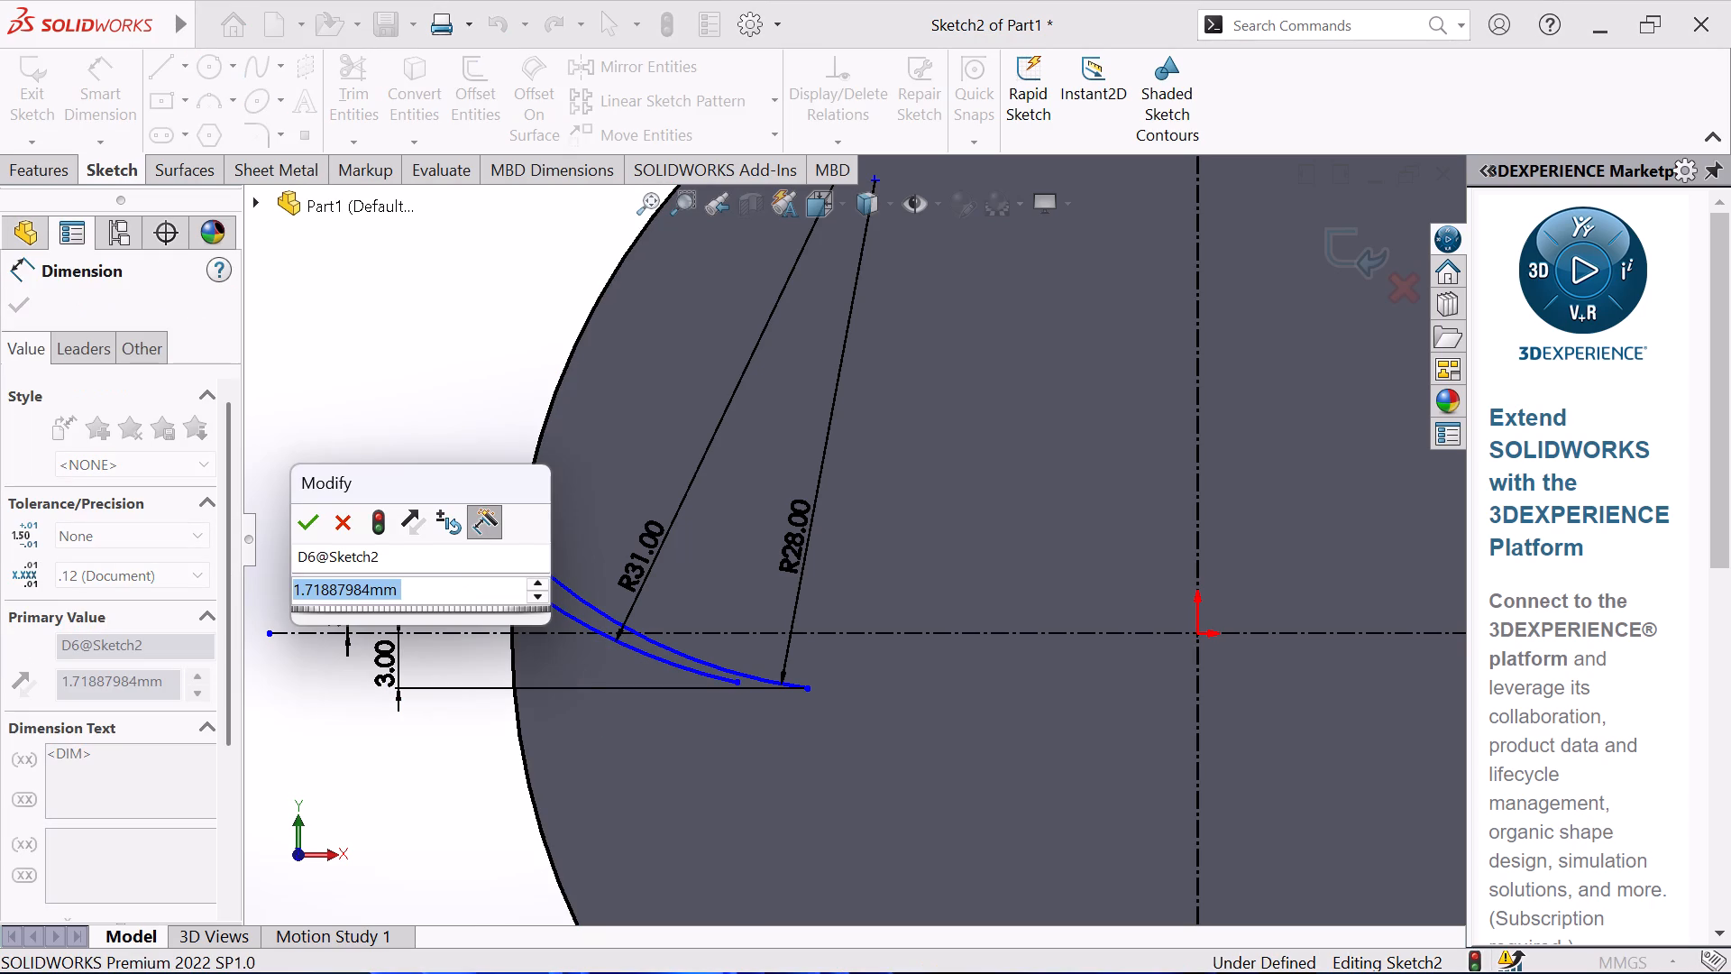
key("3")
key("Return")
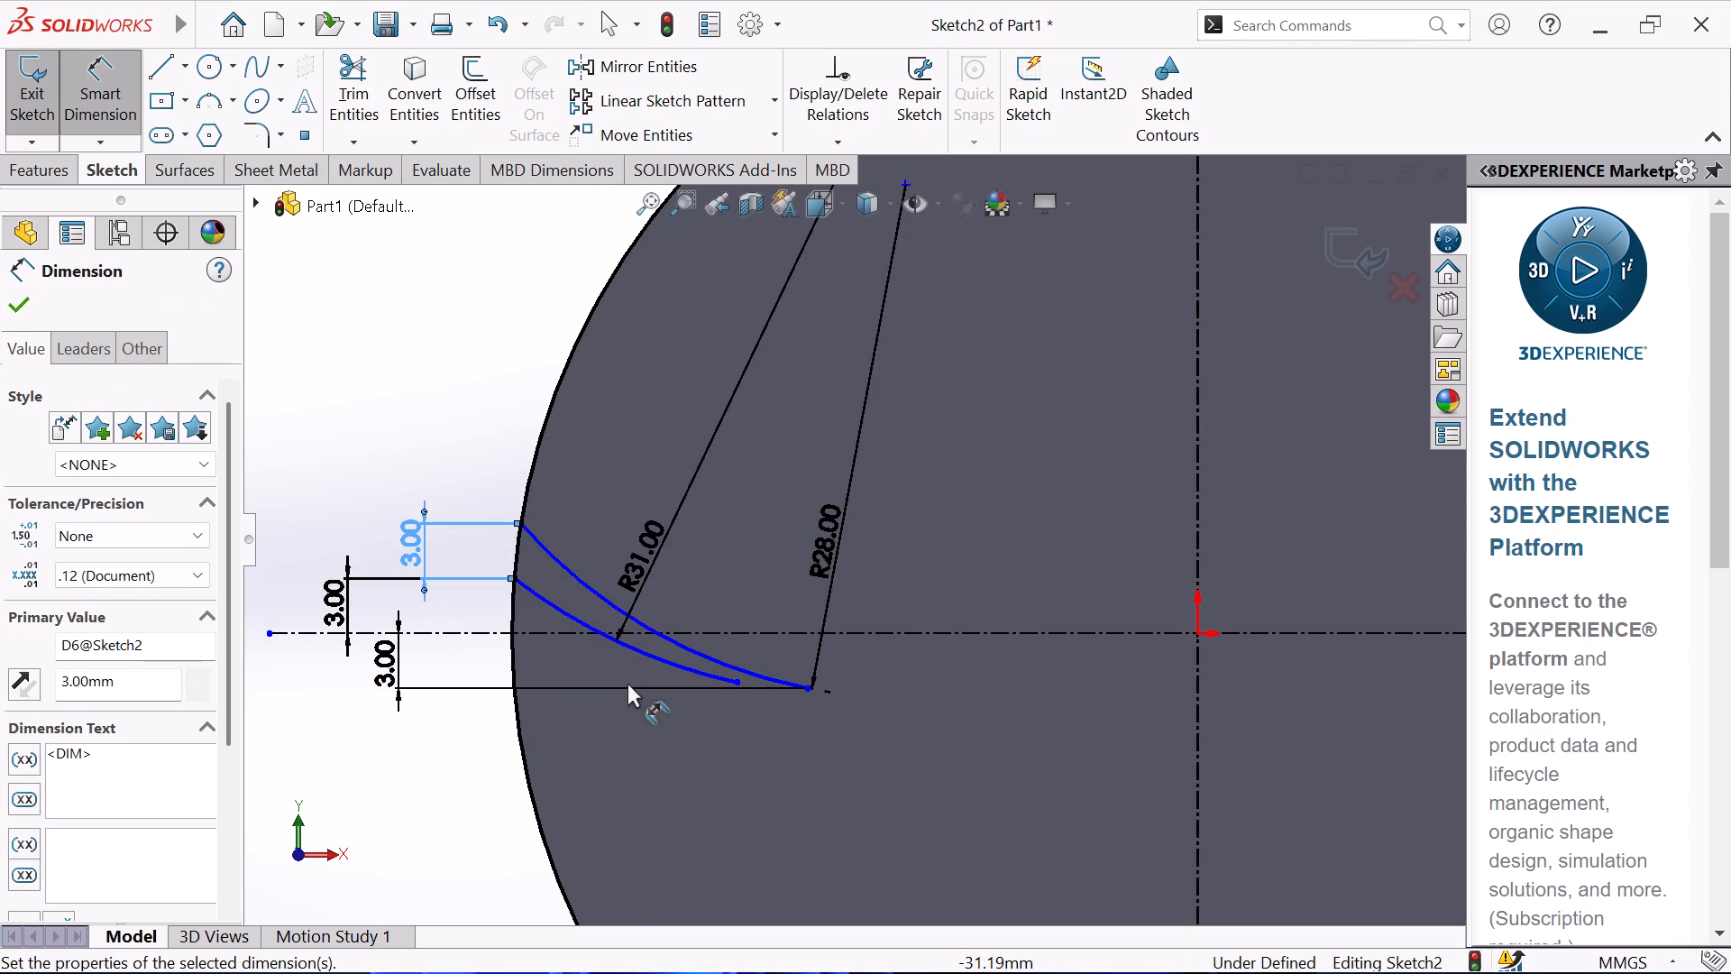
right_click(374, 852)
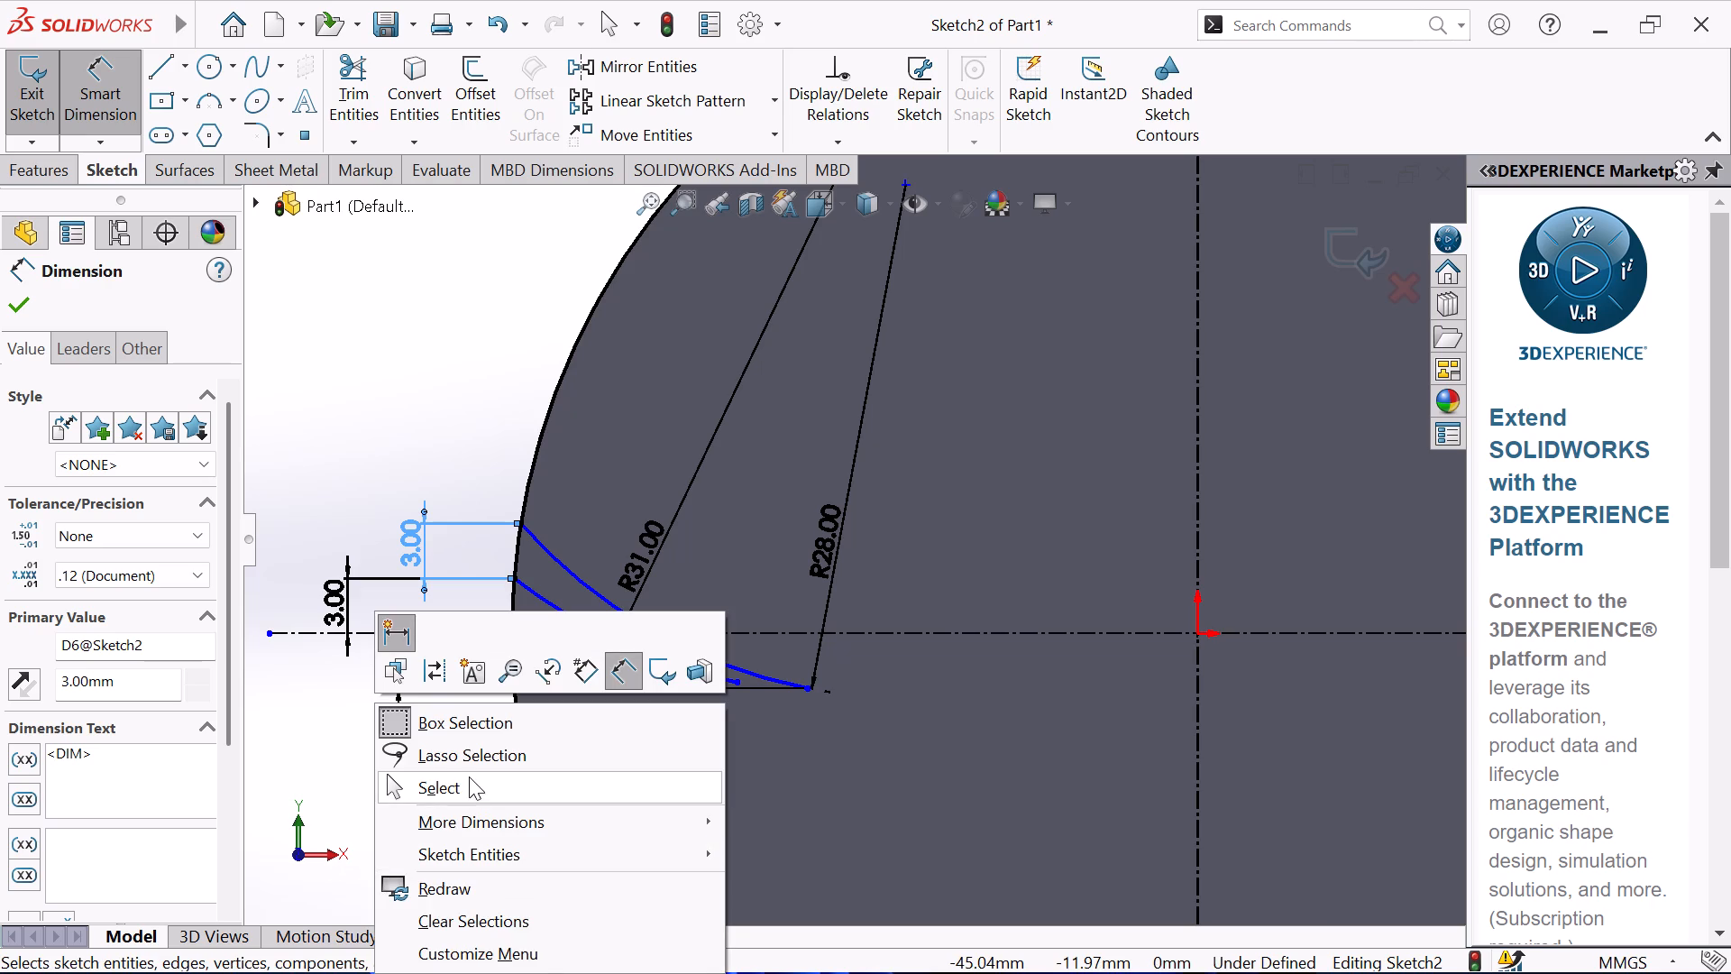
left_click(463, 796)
Delete the lower 31 mm radius arc together with its associated dimensions.
left_click(633, 648)
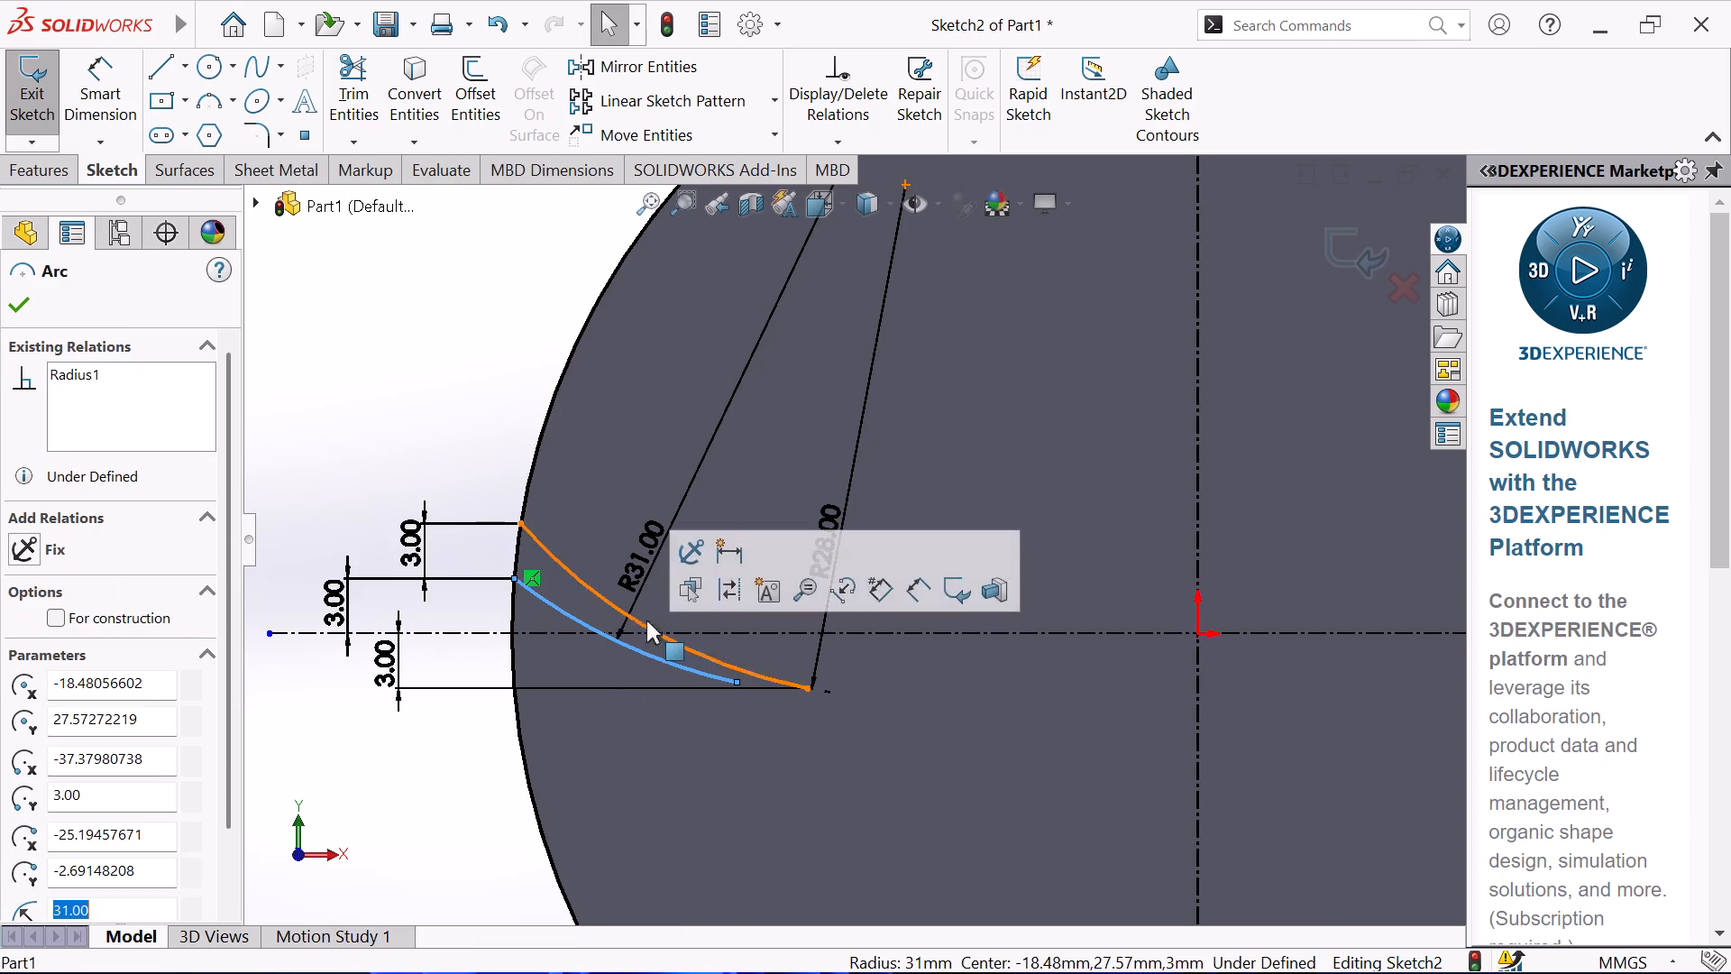
key("Delete")
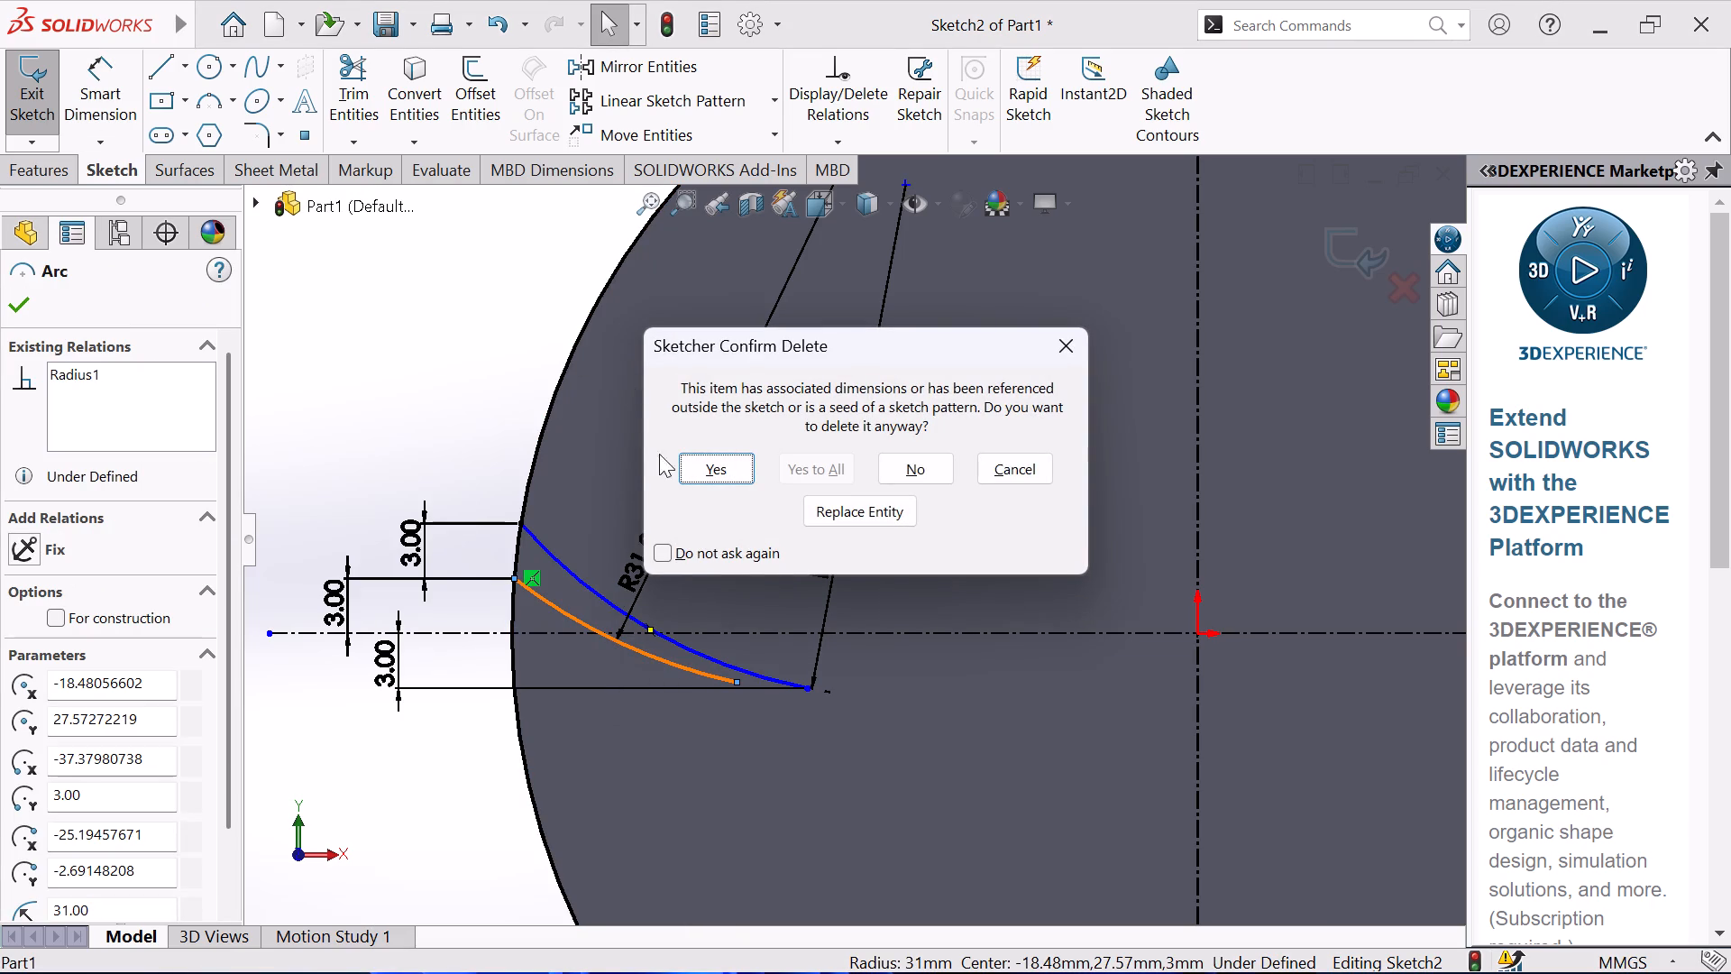
left_click(704, 463)
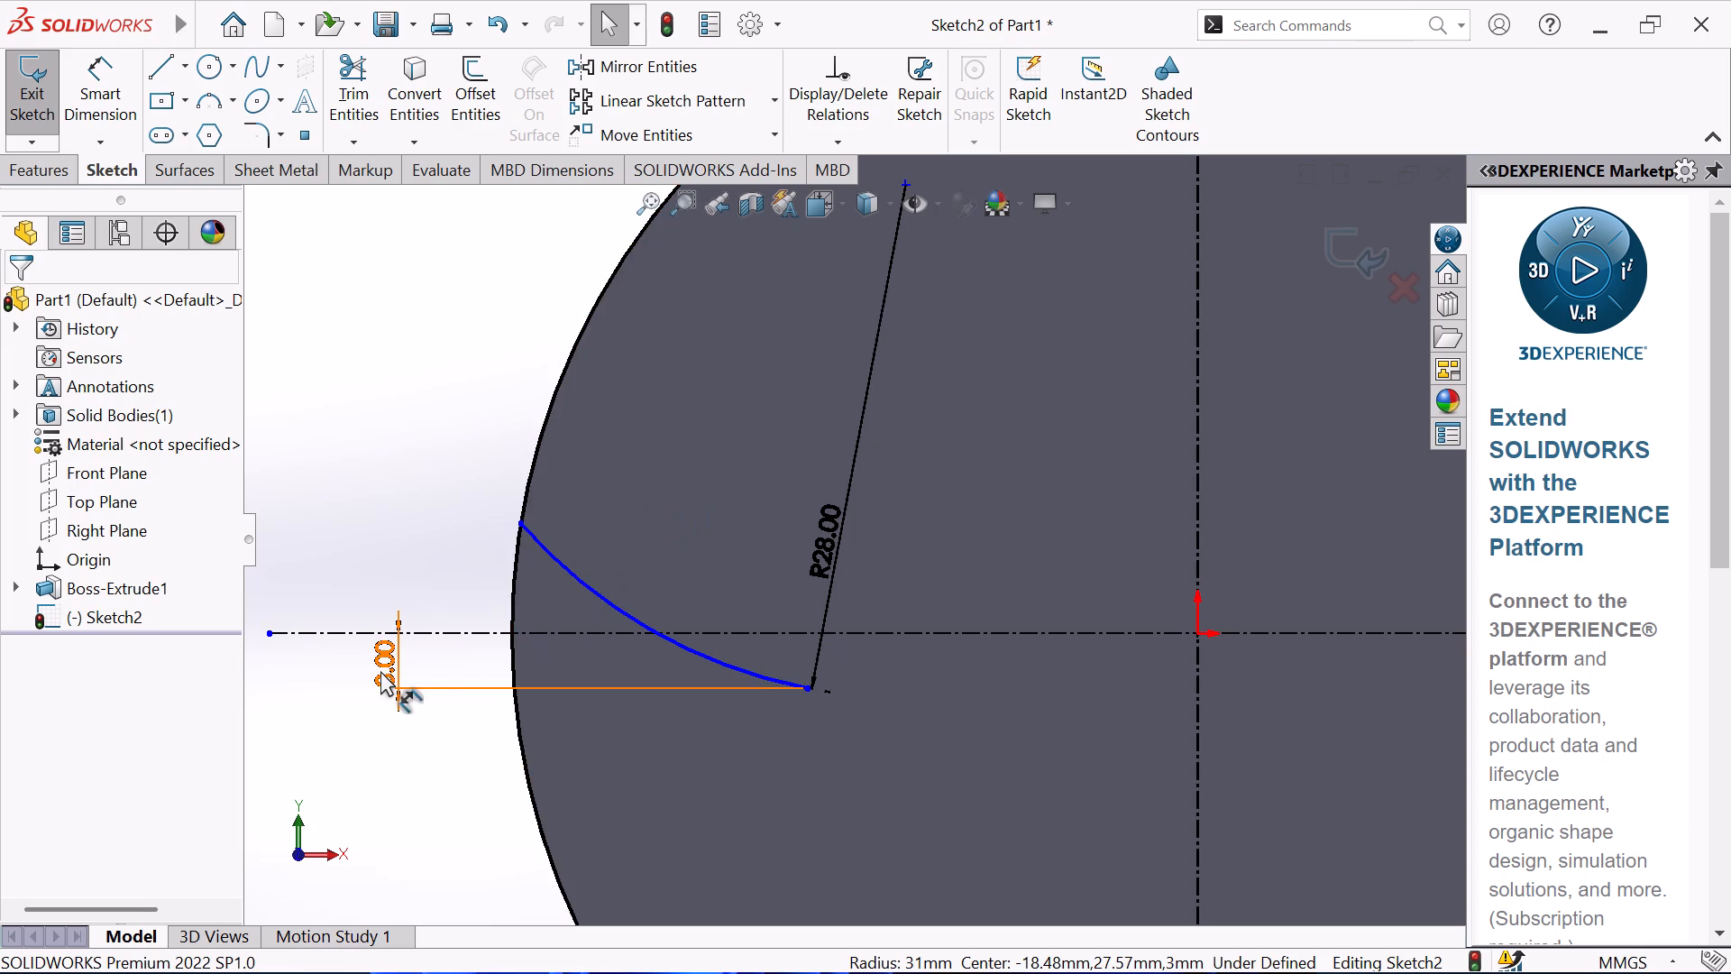
Offset the remaining 28 mm radius arc by 3 mm toward its lower side, with the offset dimension added.
left_click(586, 582)
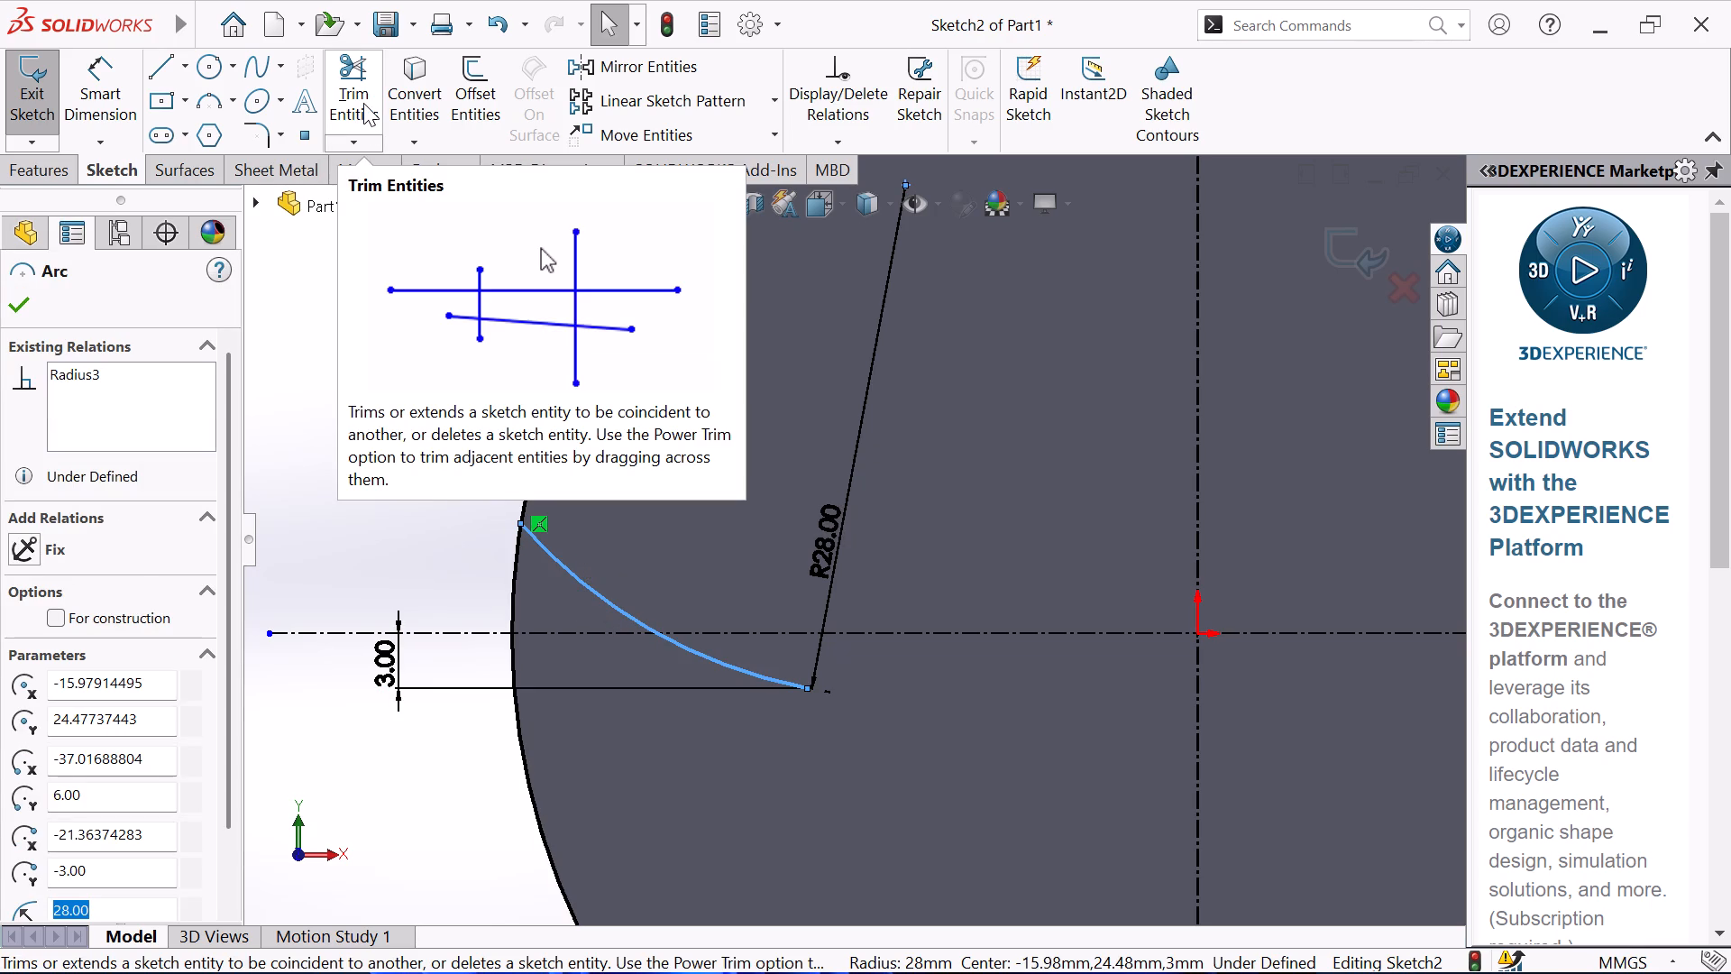
left_click(481, 96)
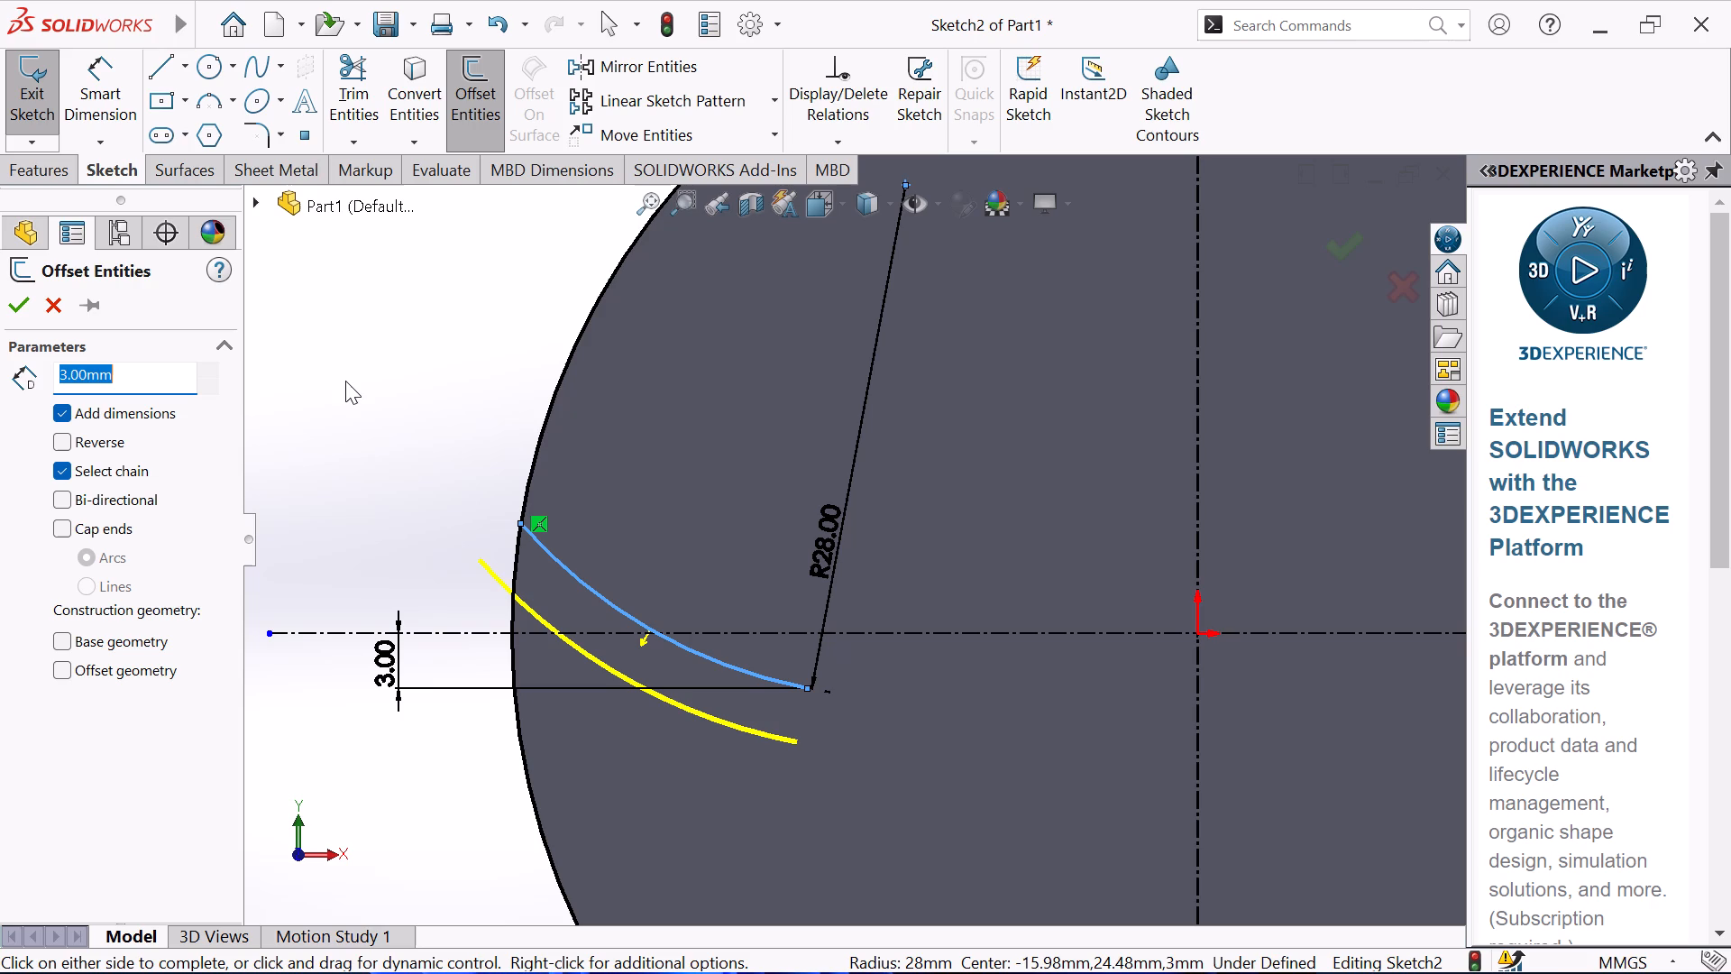
left_click(22, 300)
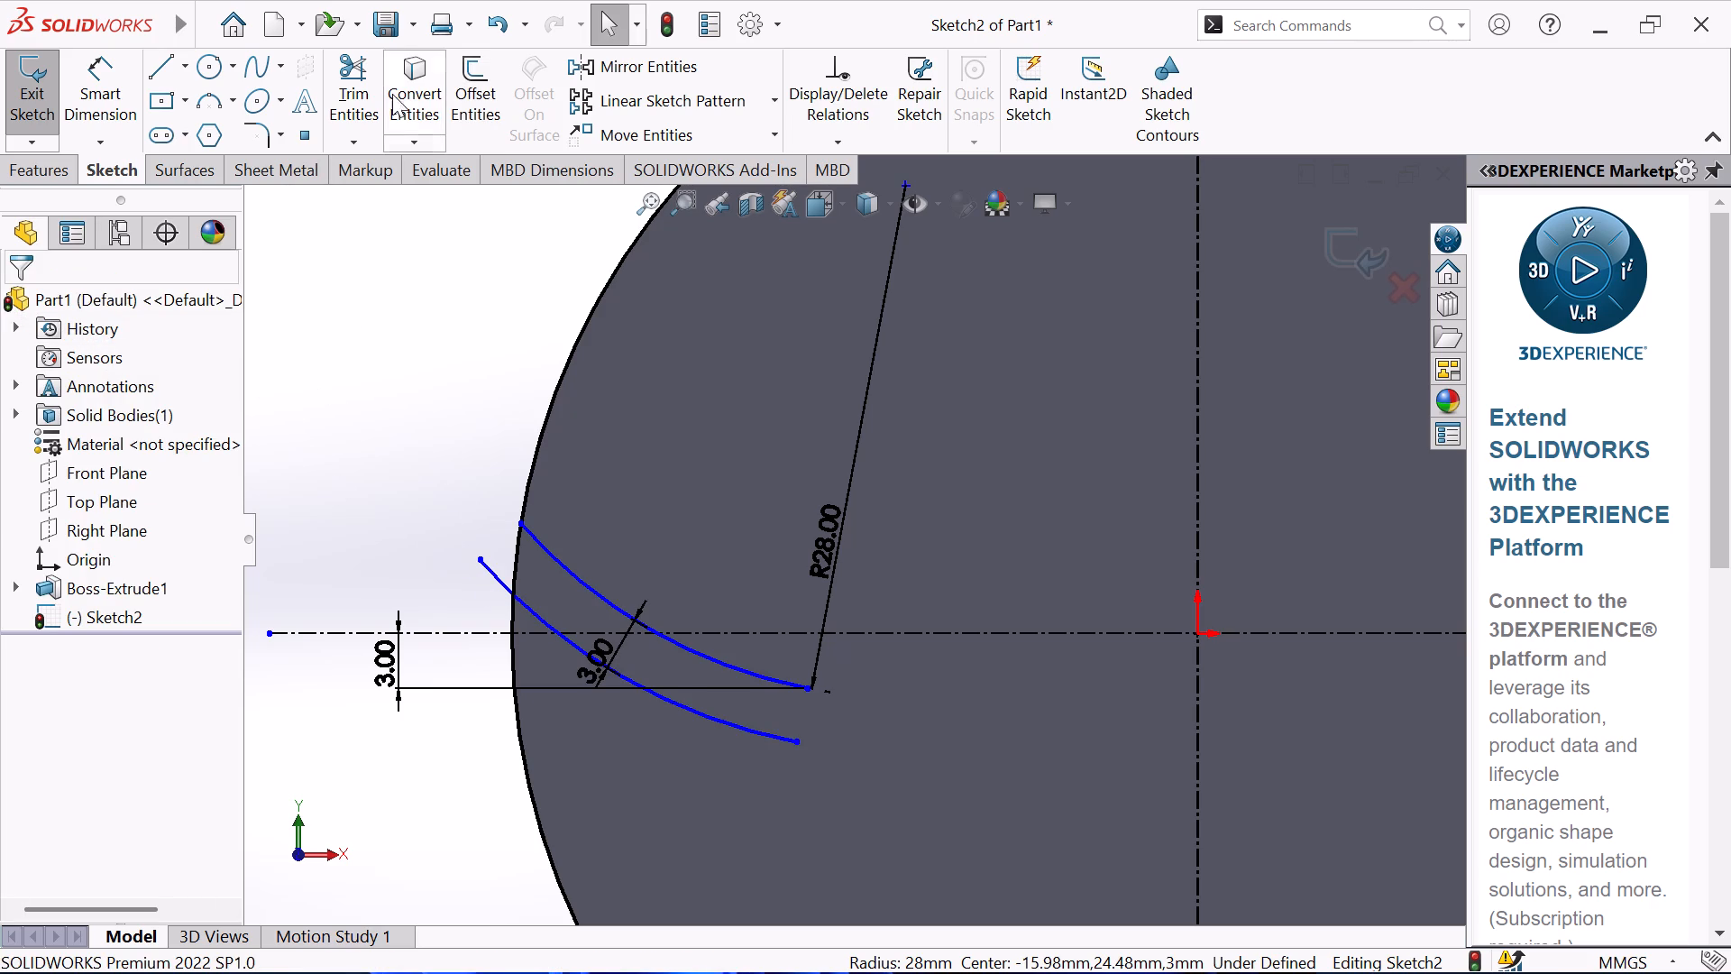
Trim off the part of the offset arc that extends beyond the disc edge.
left_click(370, 84)
left_click(496, 575)
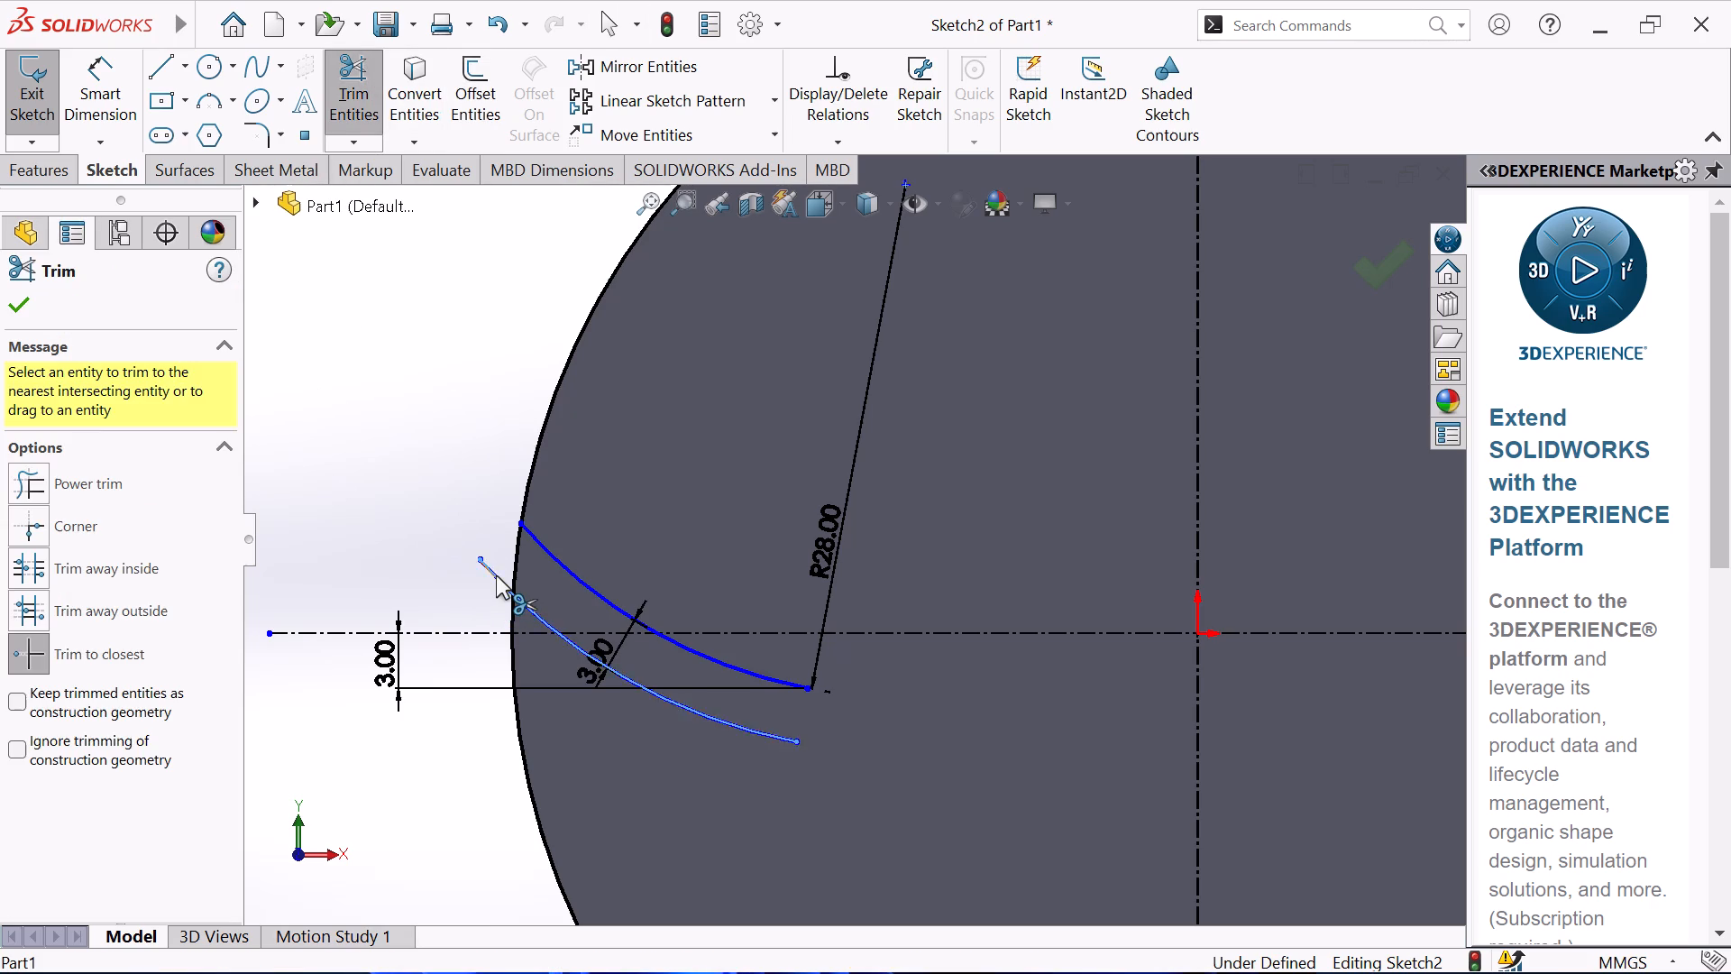
Dimension the offset arc's outer endpoint at 3 mm above the horizontal centerline.
left_click(105, 66)
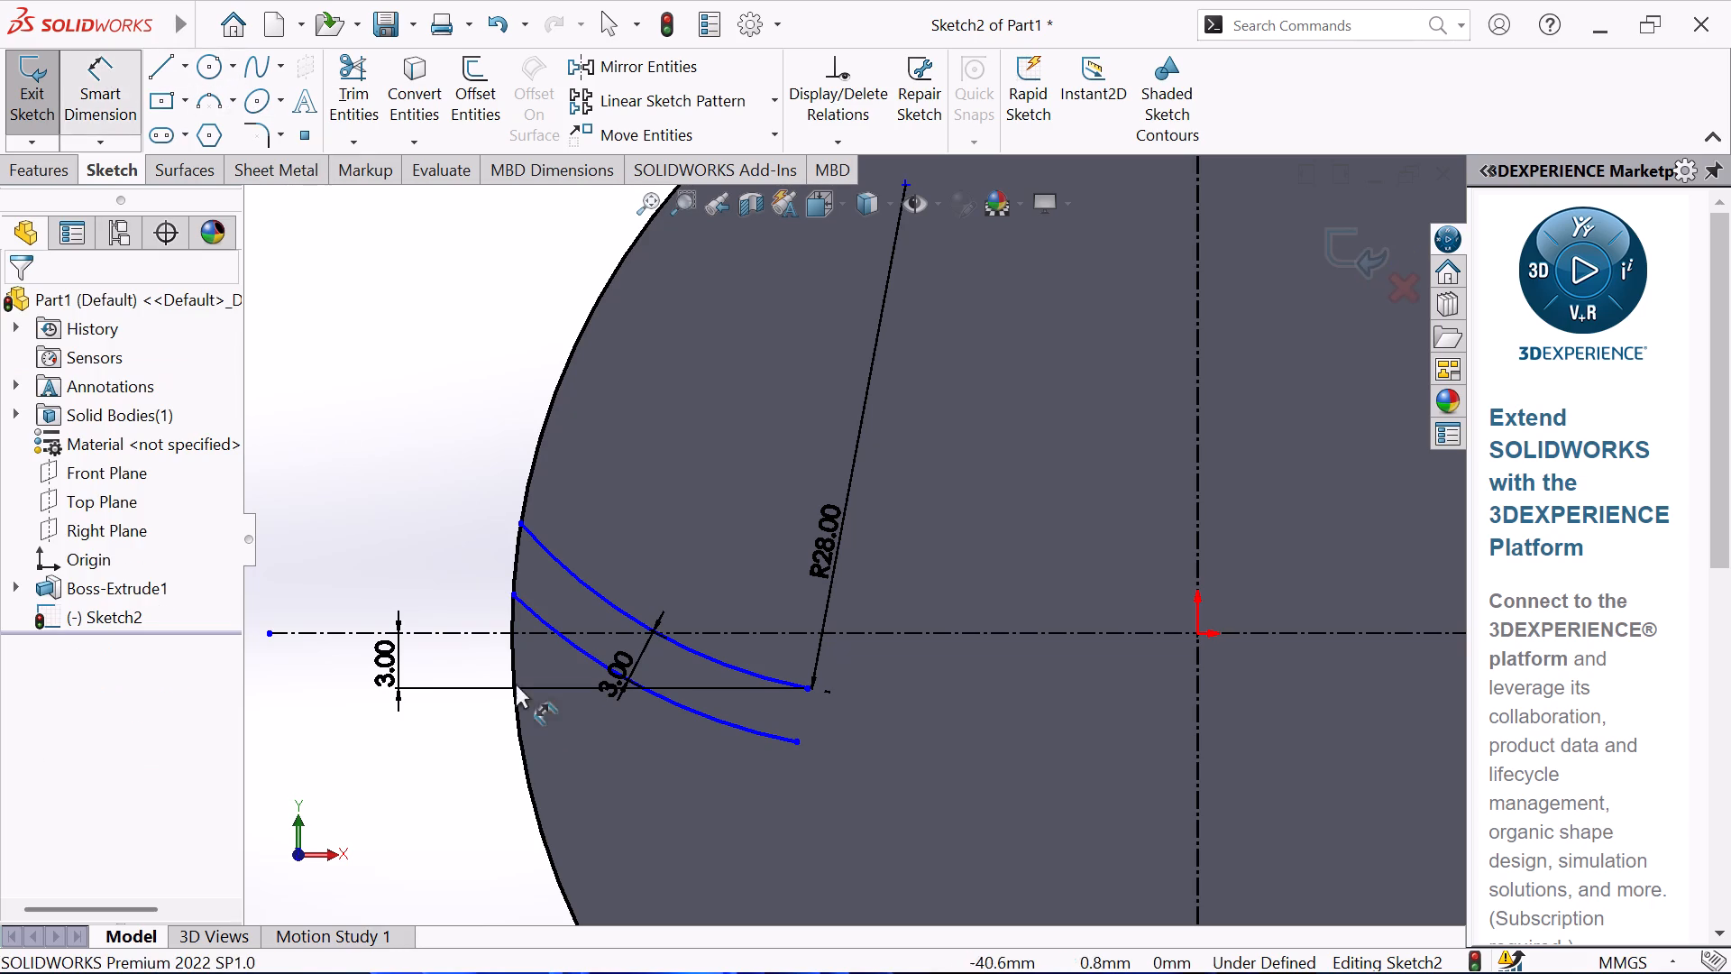
left_click(513, 588)
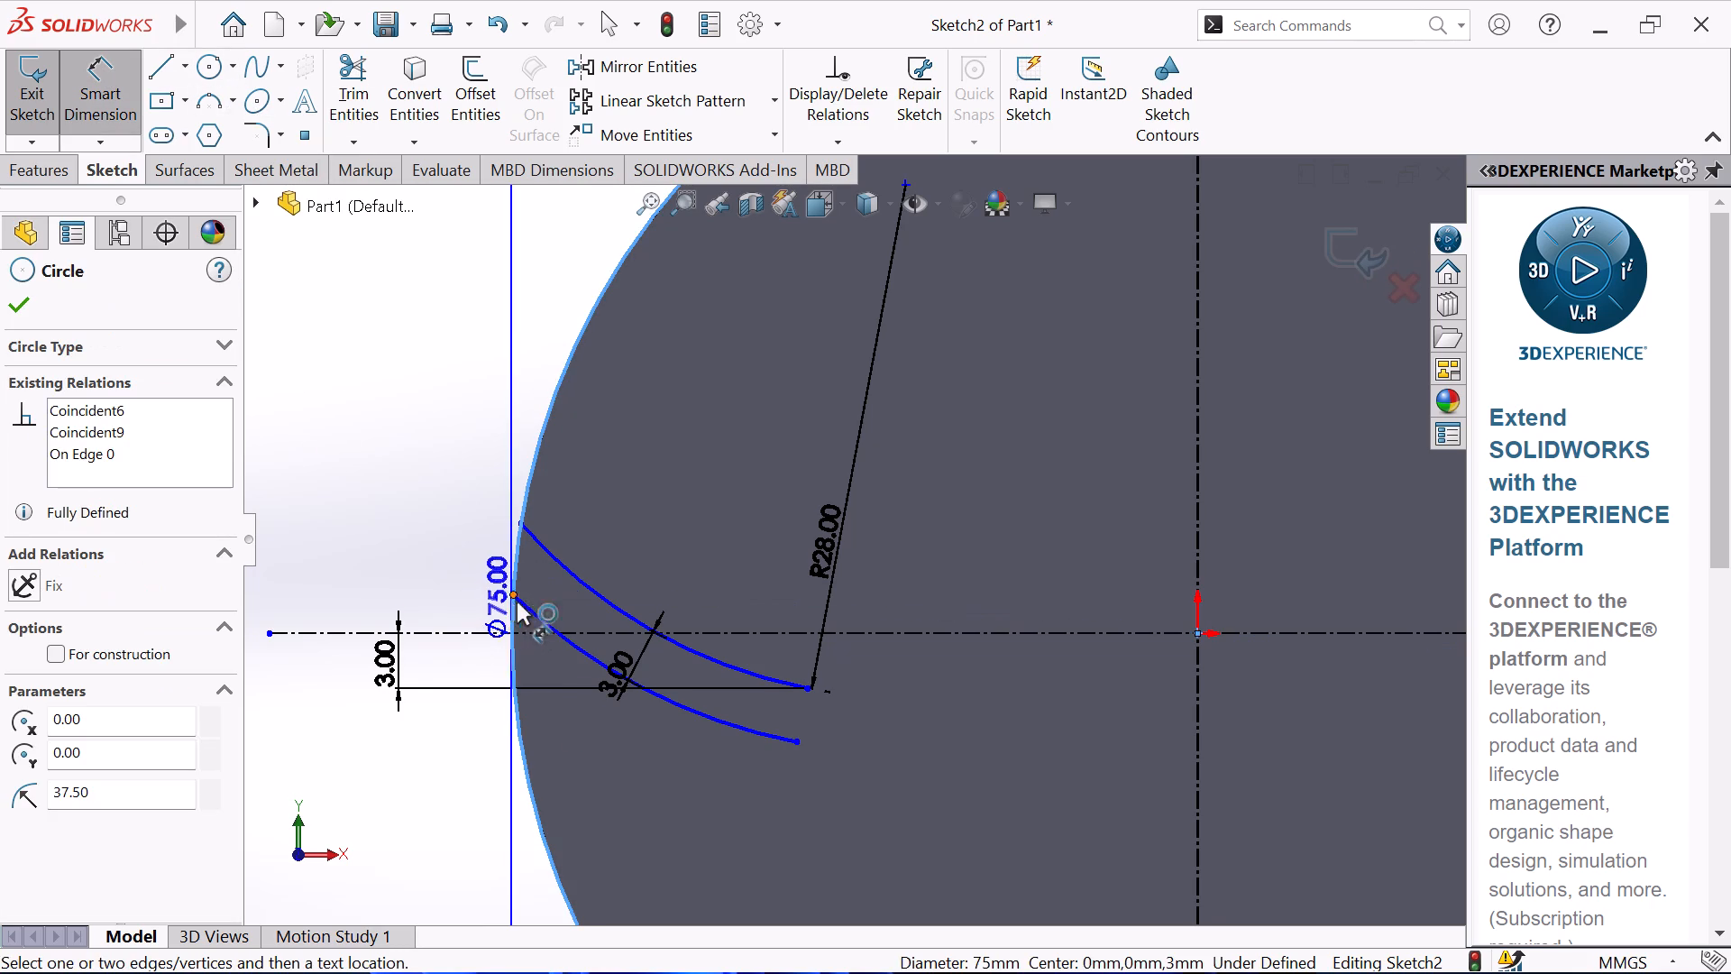
key("Escape")
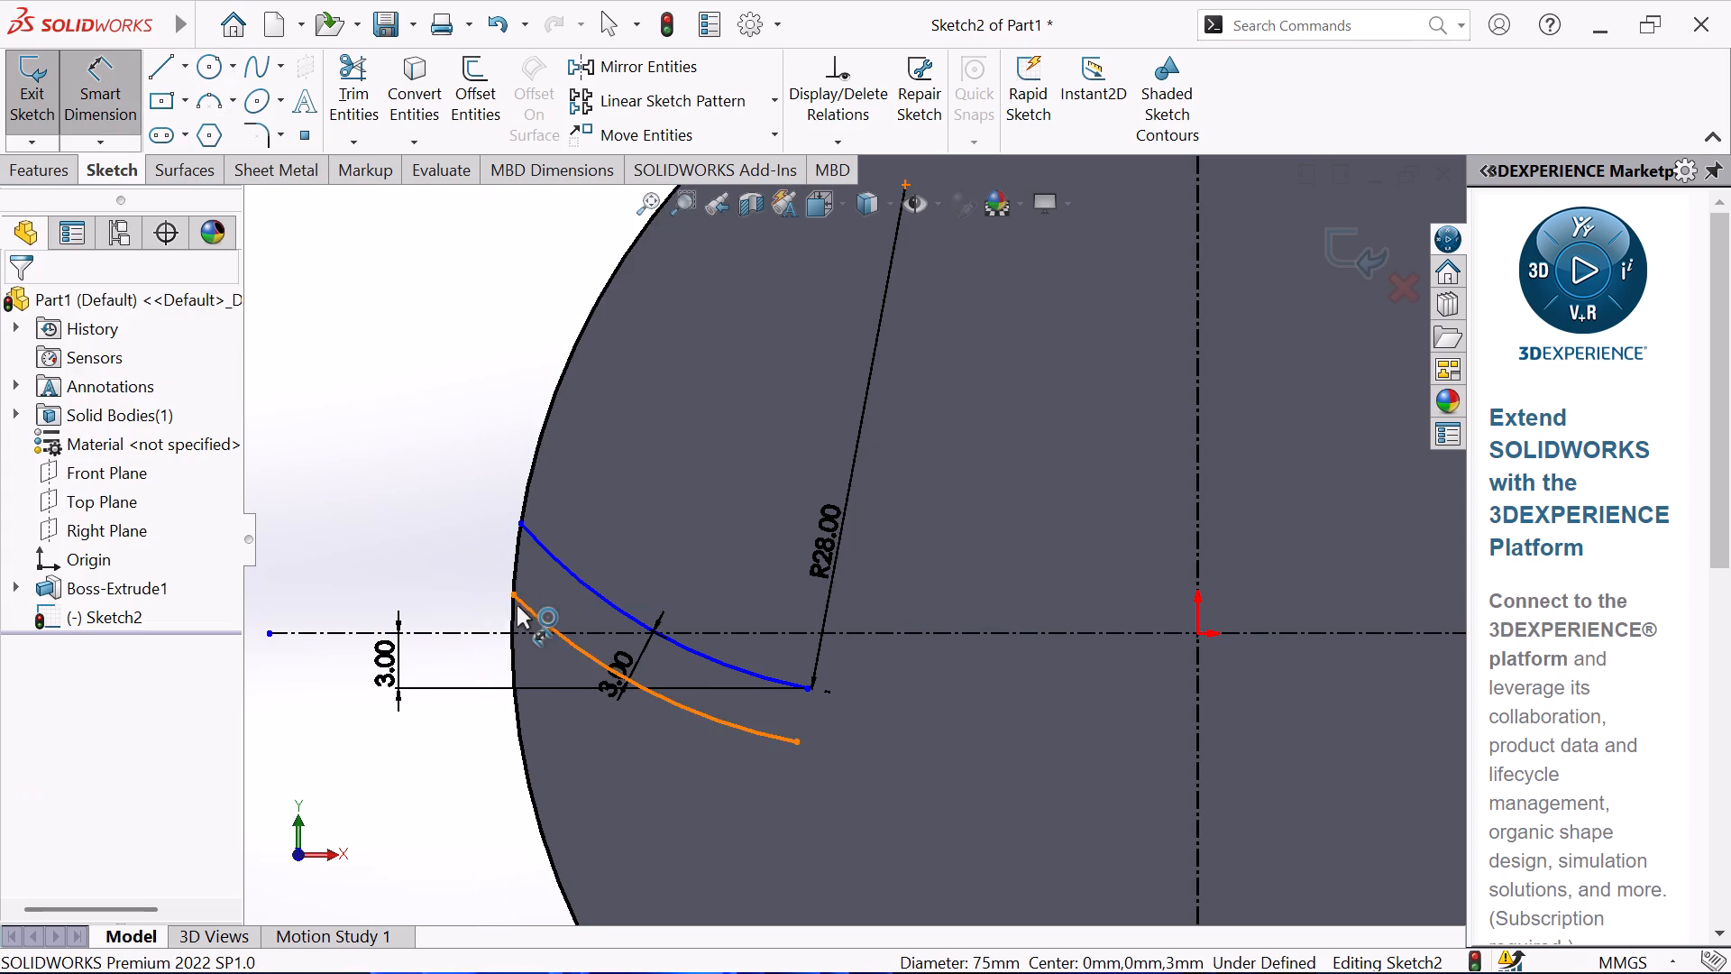
left_click(513, 597)
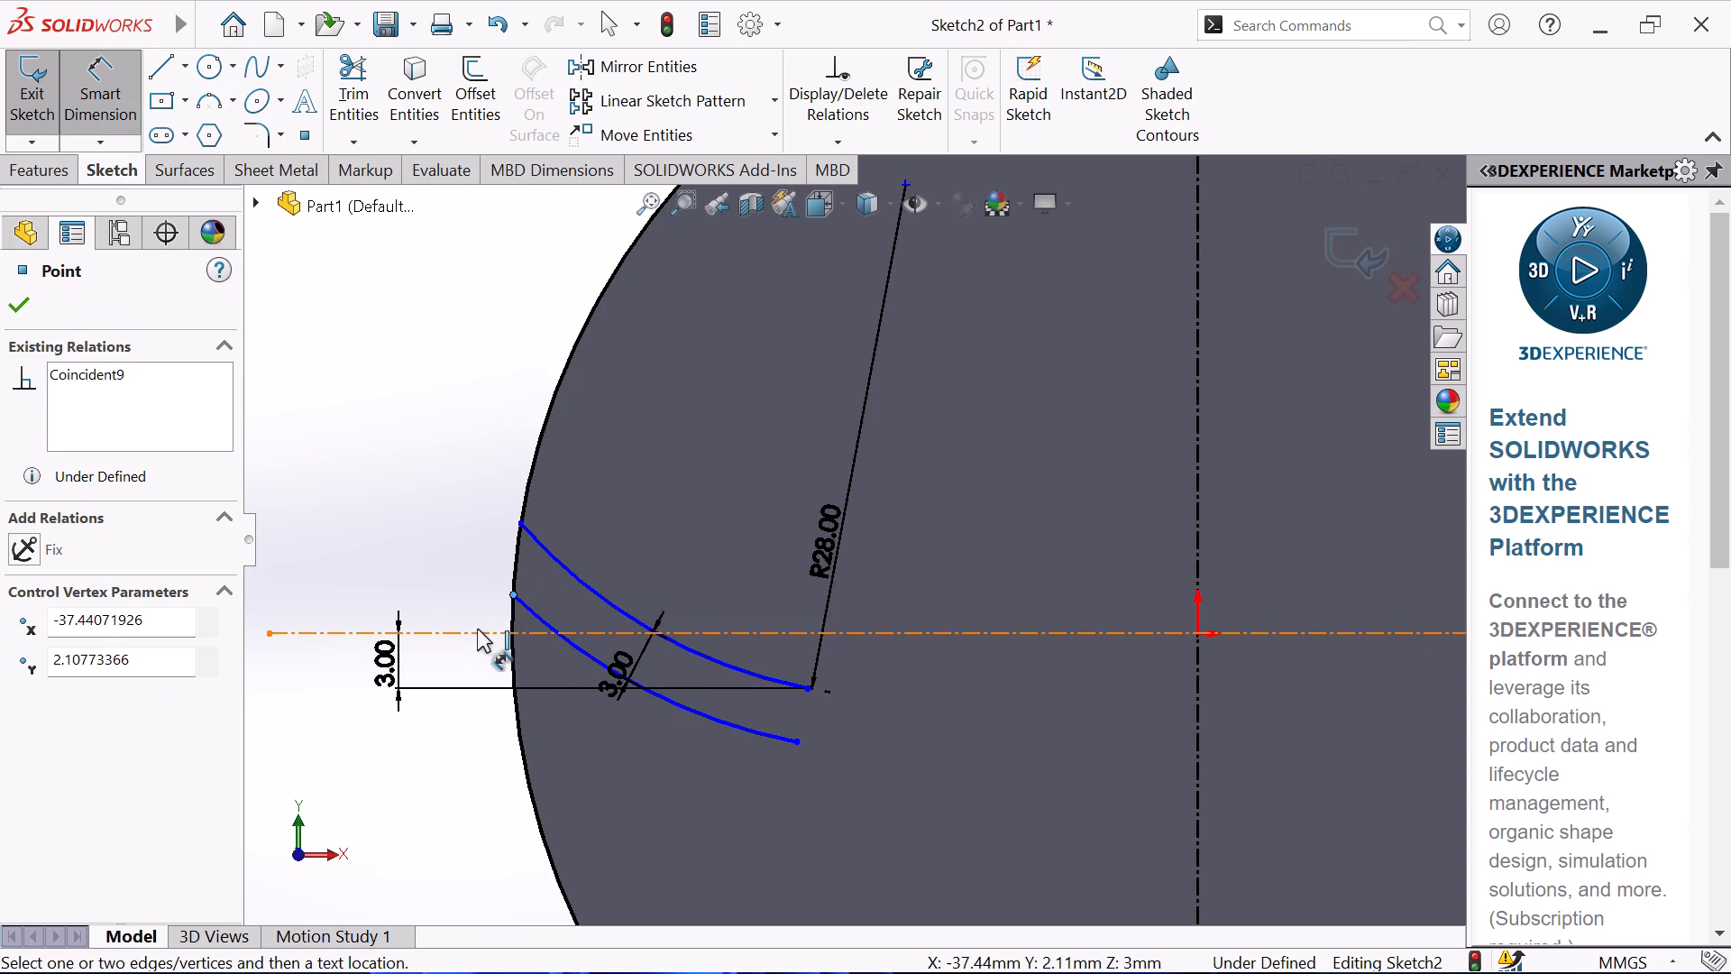
left_click(476, 630)
left_click(420, 608)
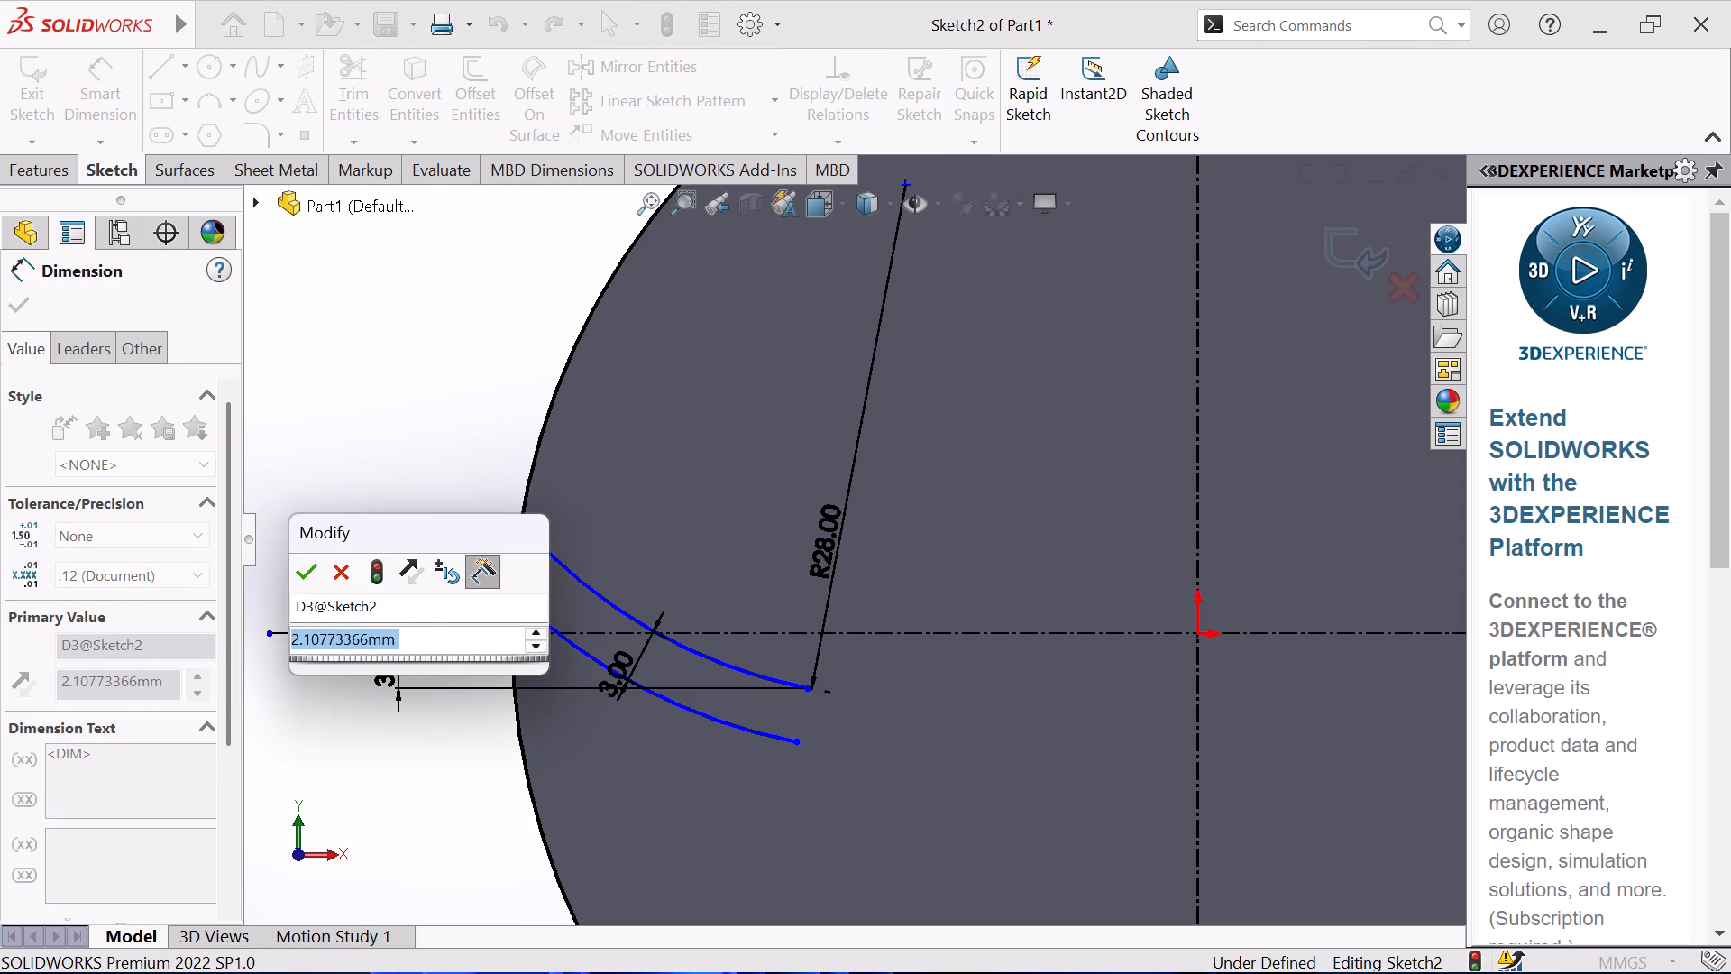
key("3")
key("Return")
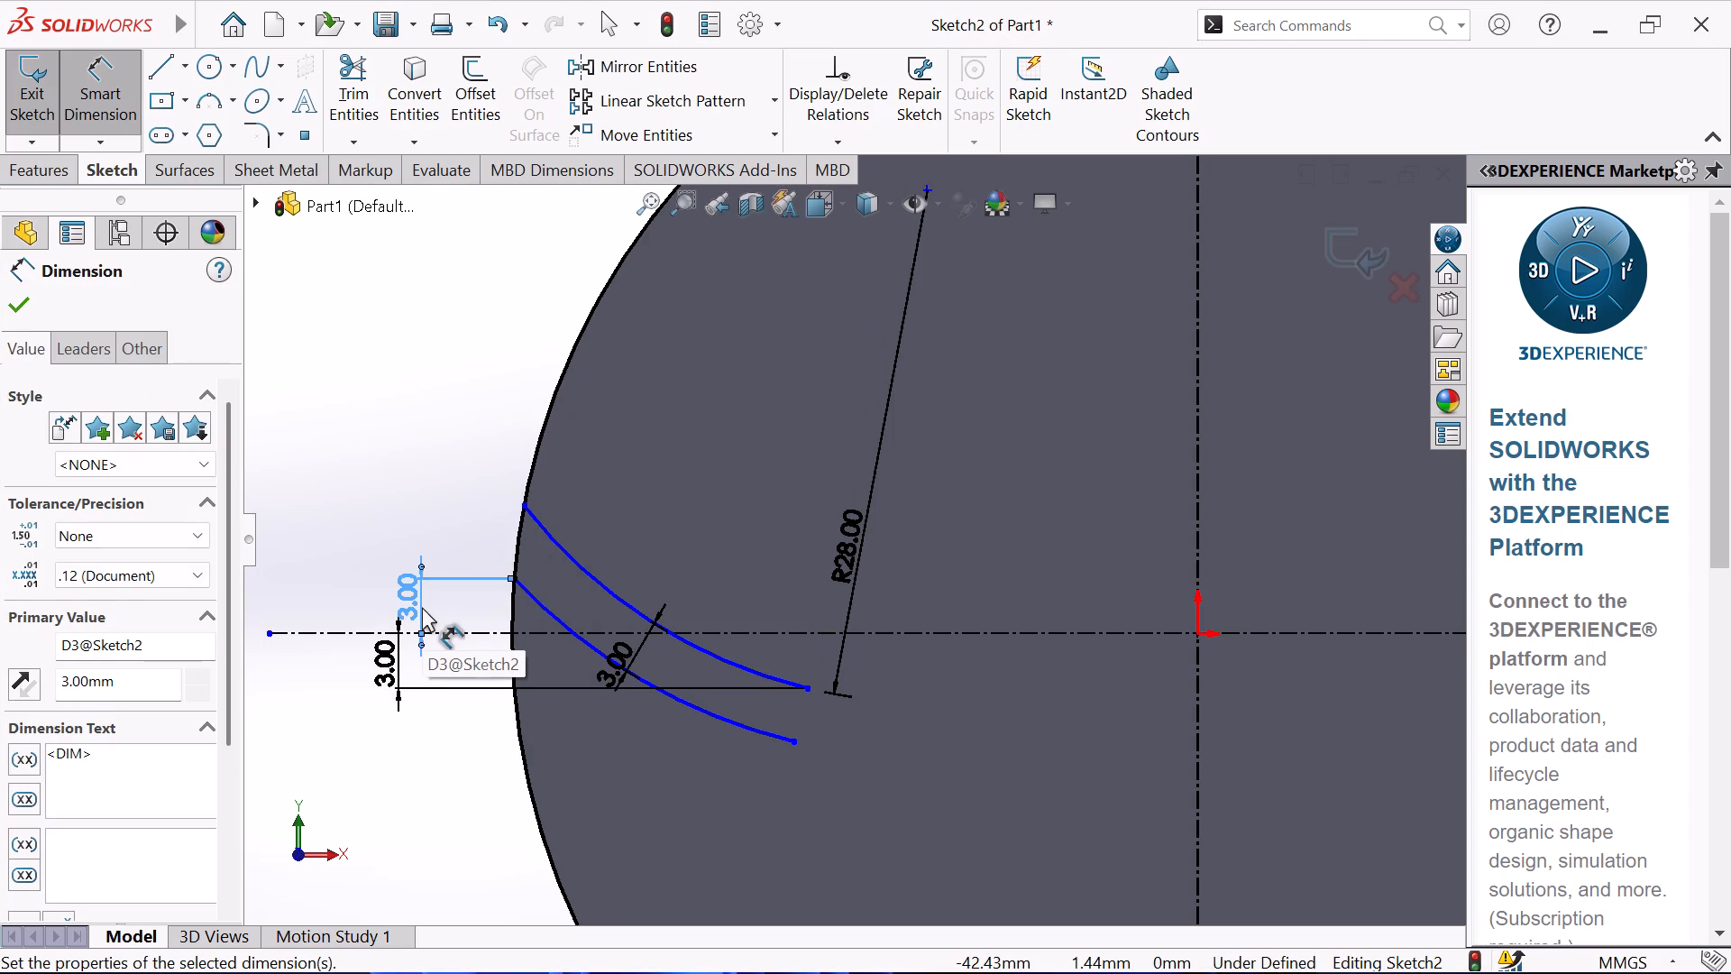
right_click(435, 528)
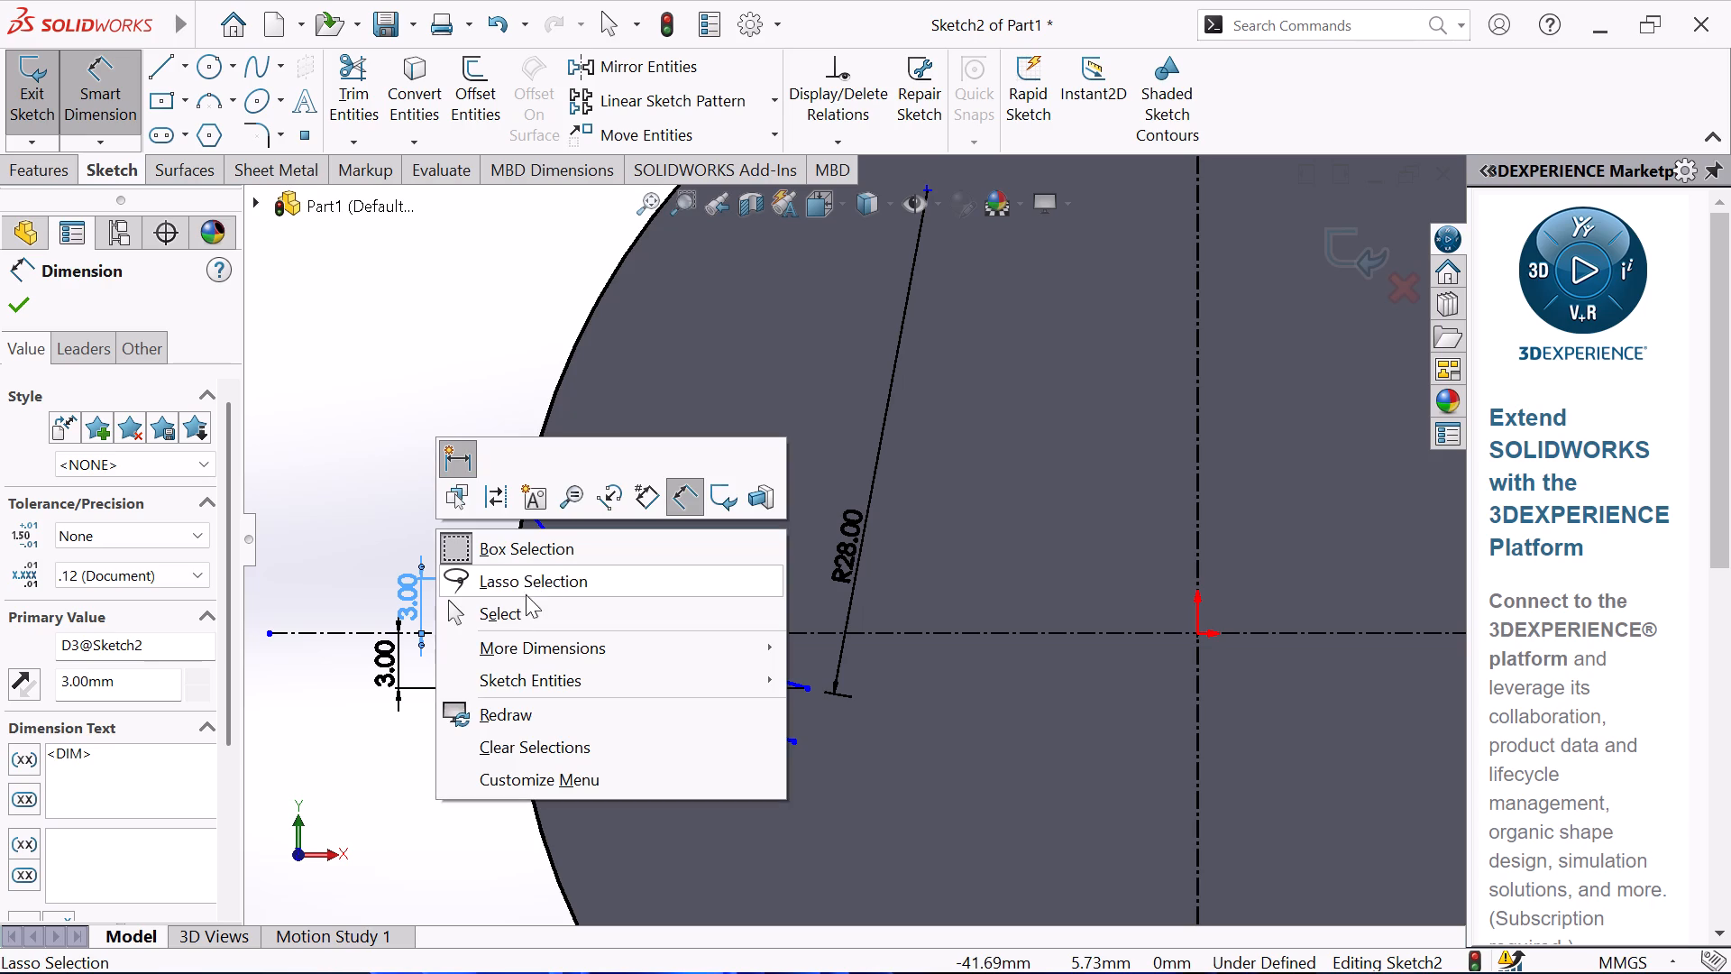
left_click(508, 608)
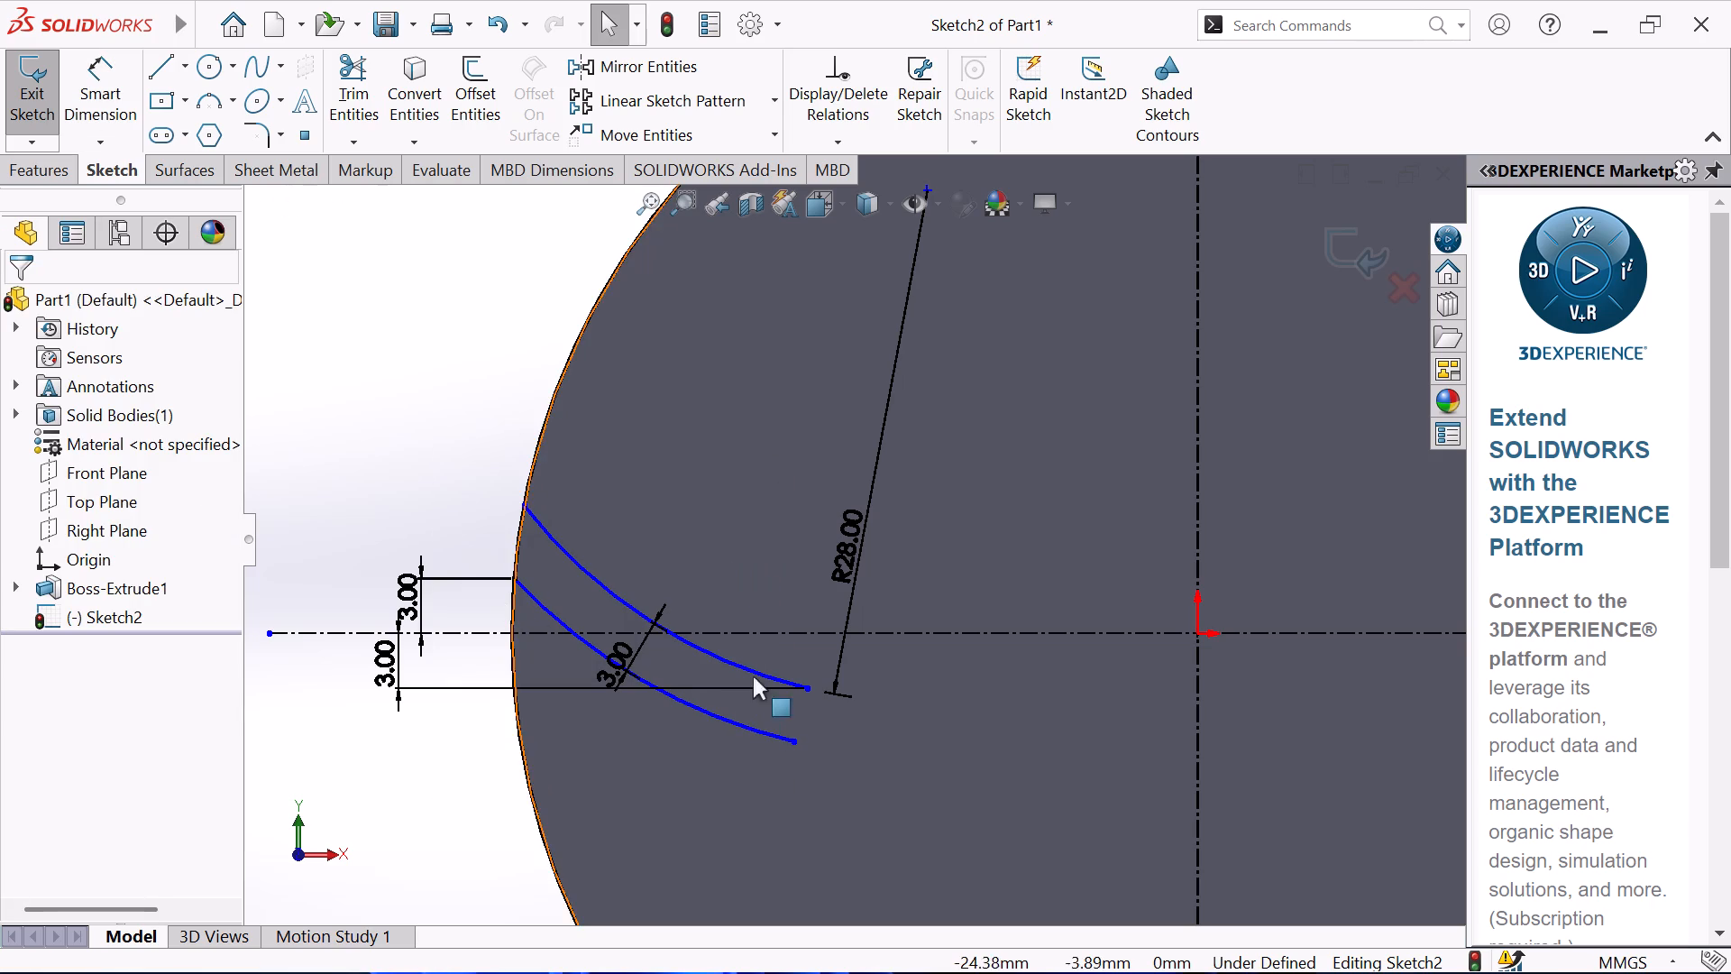
Draw a line about 3 mm long joining the inner endpoints of the two arcs.
left_click(163, 71)
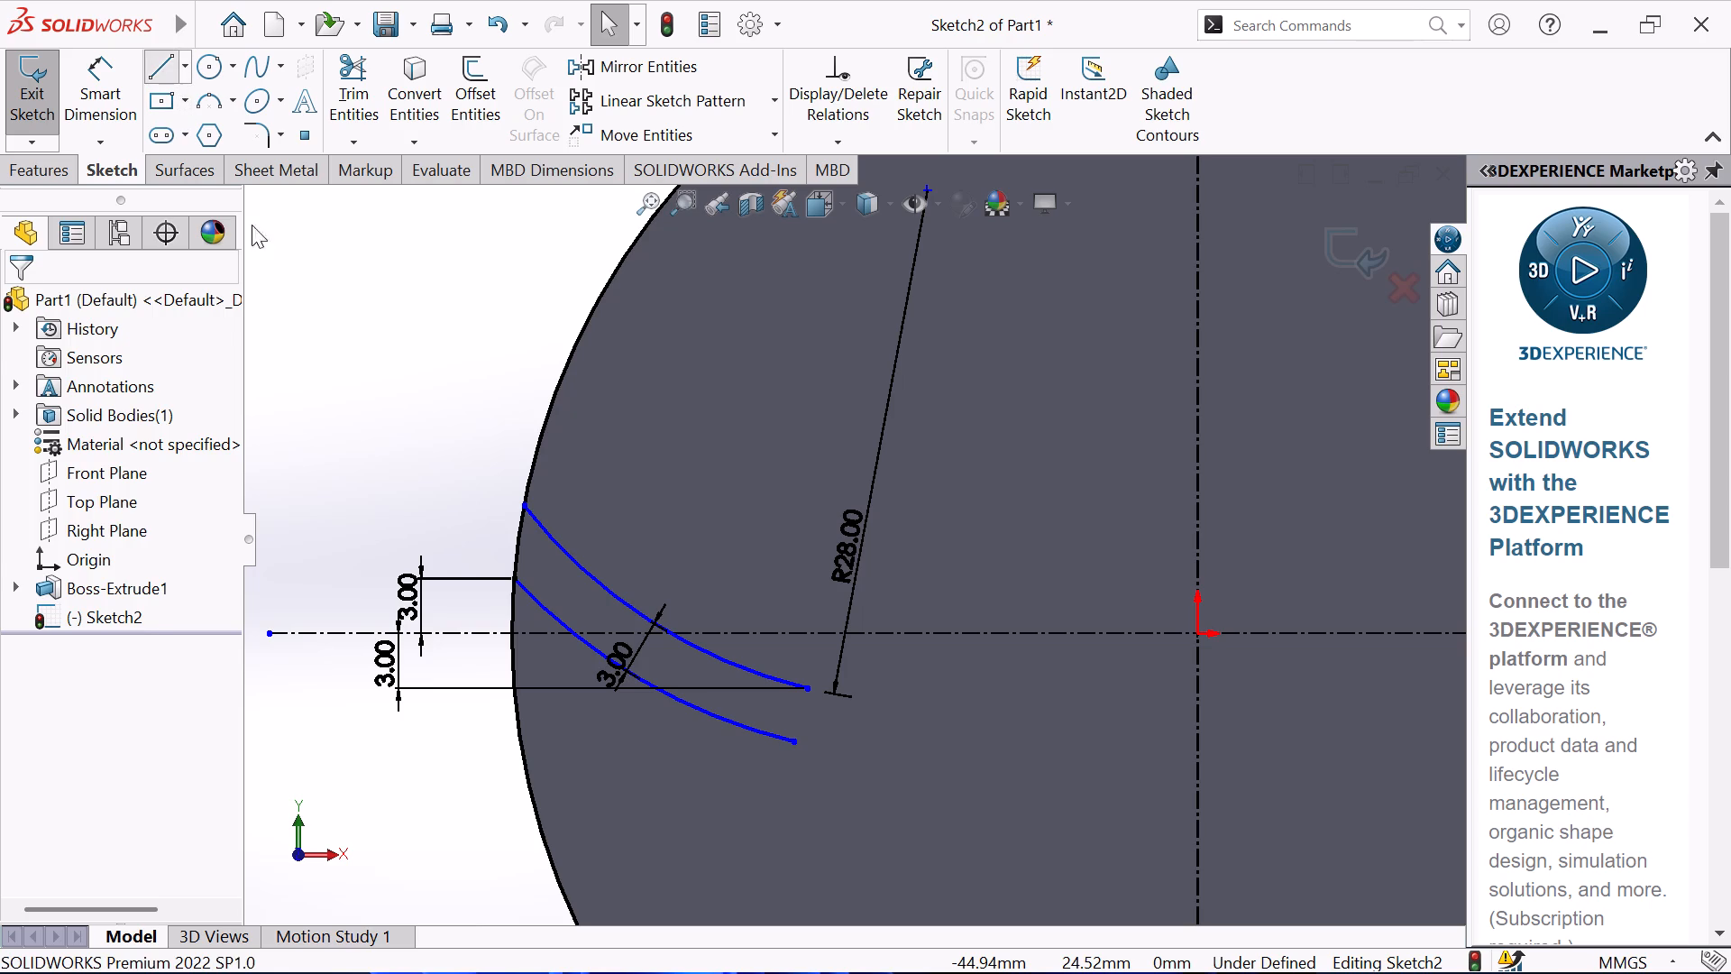
left_click(802, 689)
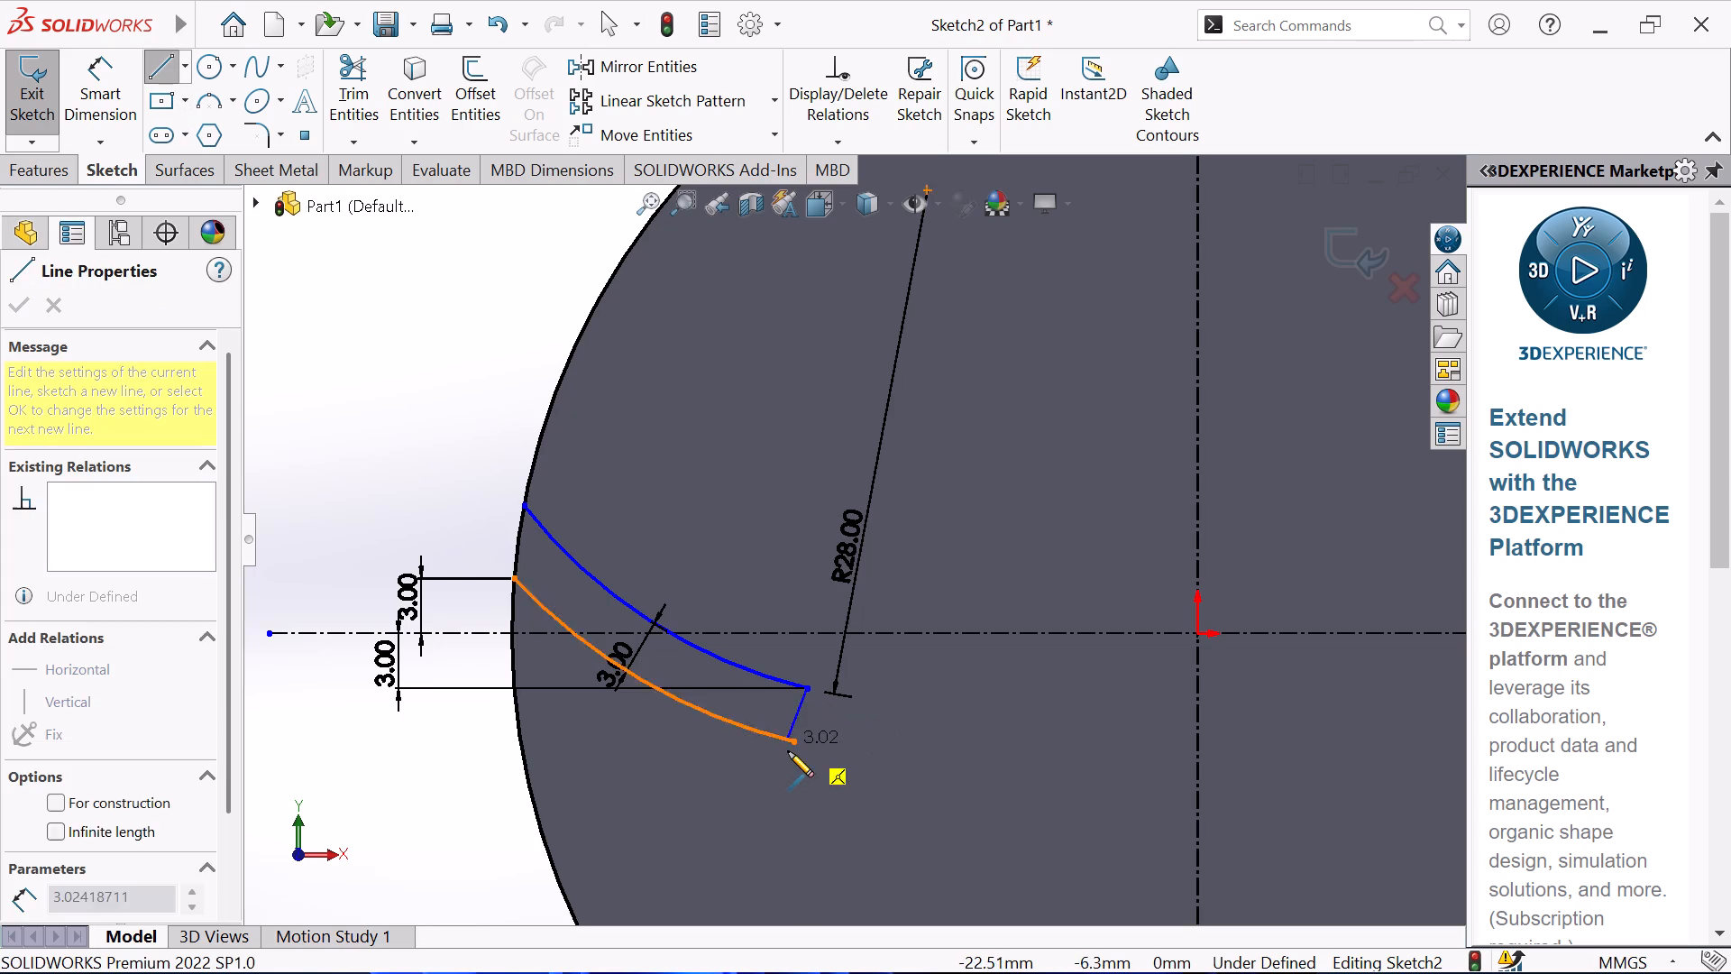
left_click(794, 741)
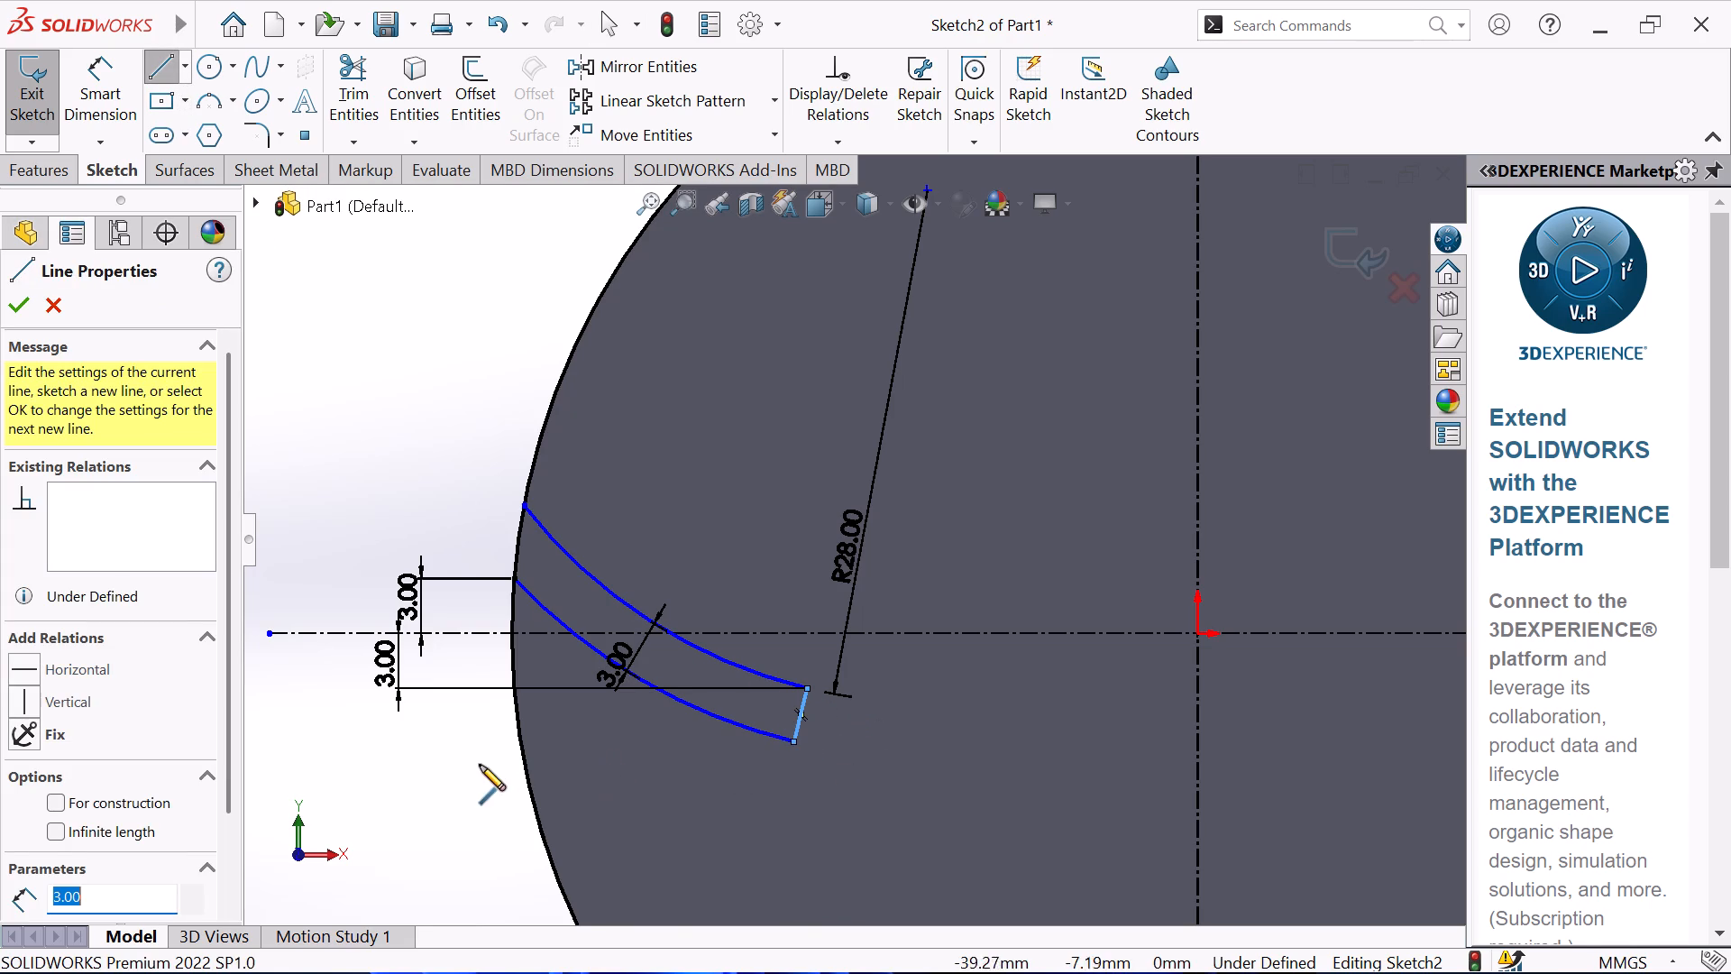
right_click(479, 764)
left_click(544, 732)
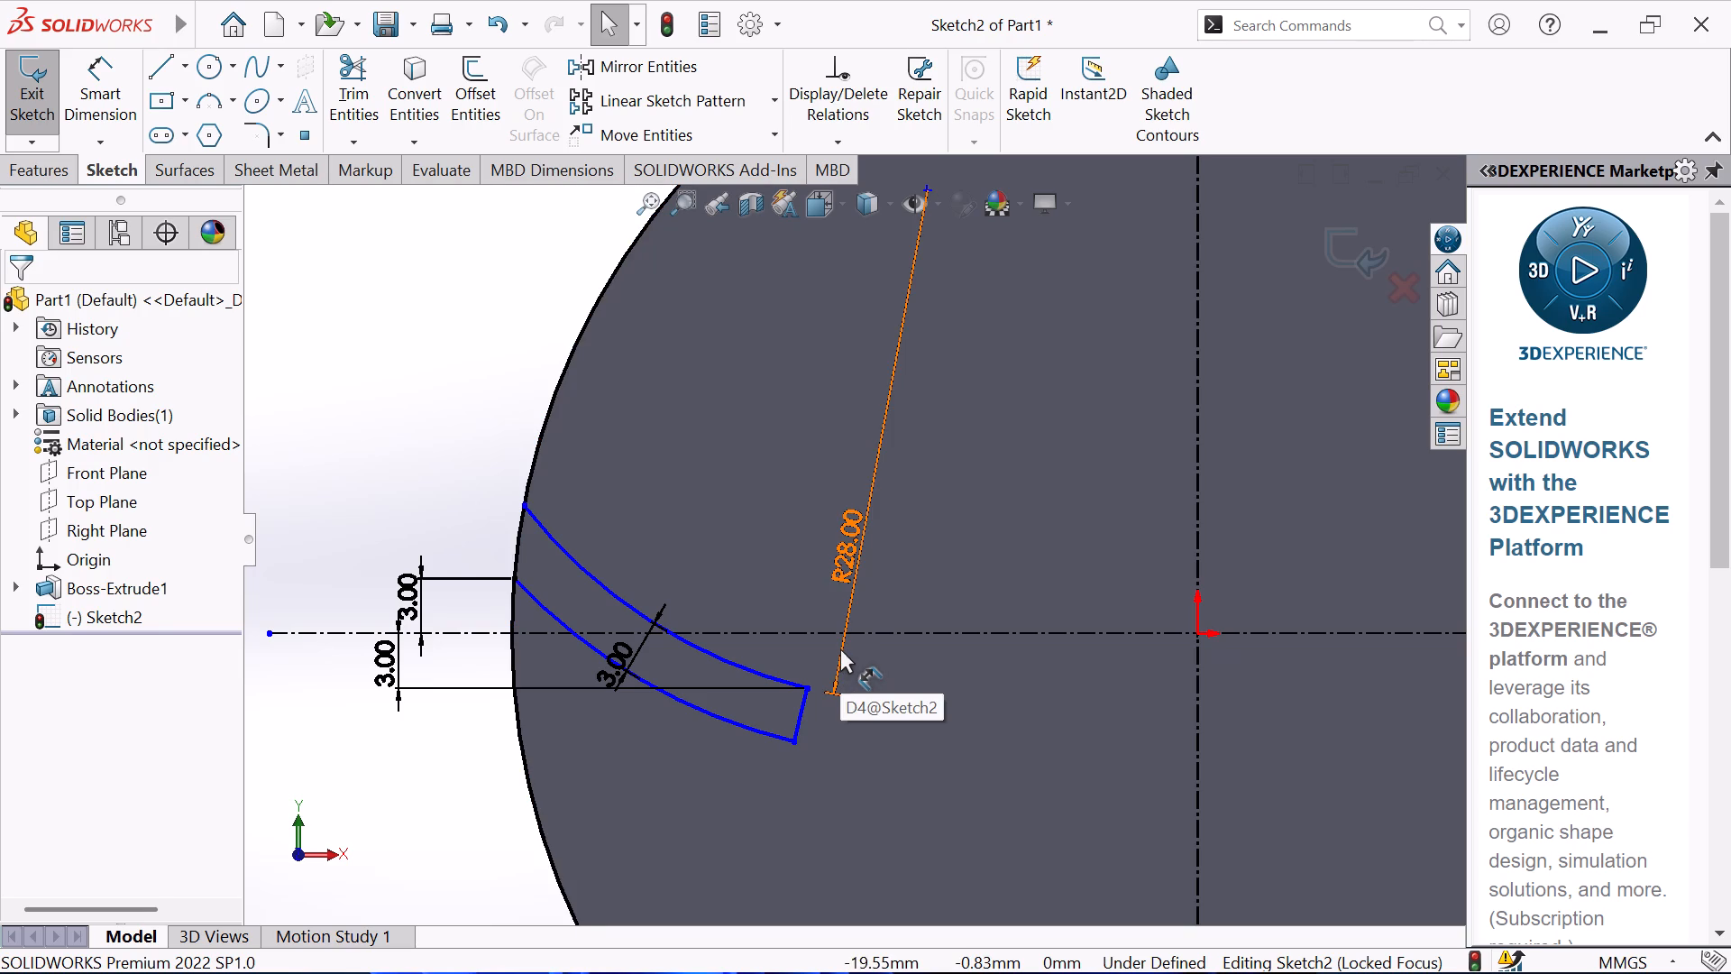
Dimension the horizontal distance from the lower arc's inner endpoint to the vertical centerline, accepting the distance as drawn.
scroll(838, 646, "up", 3)
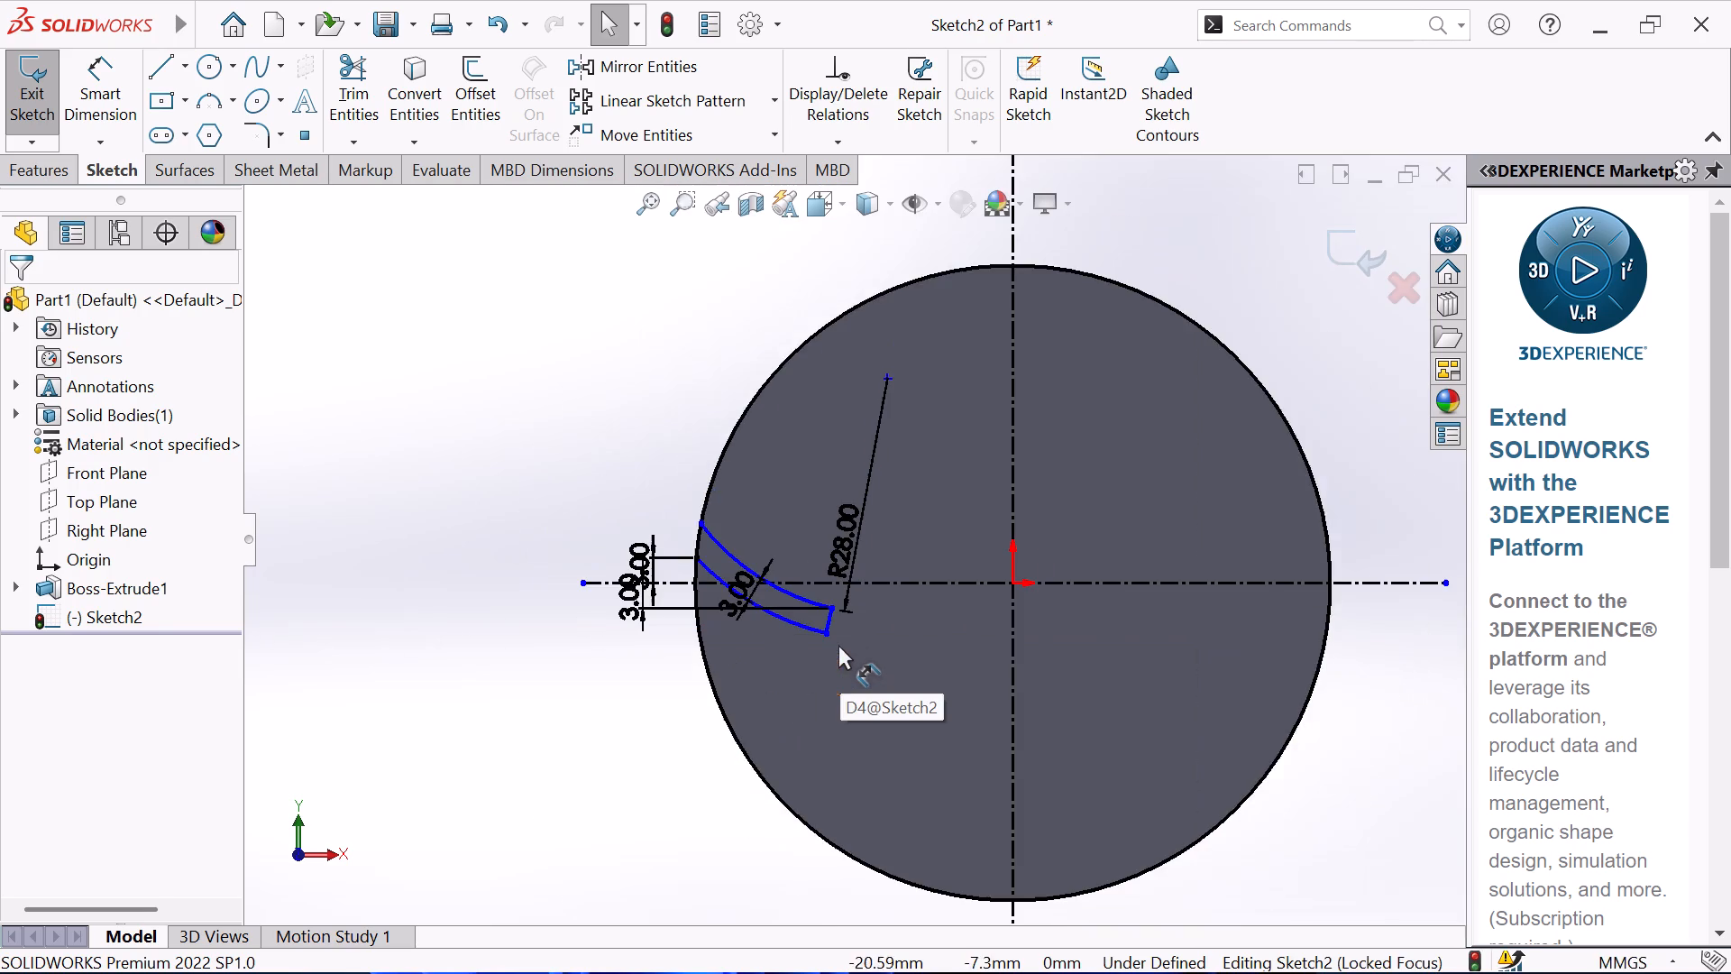
left_click(114, 100)
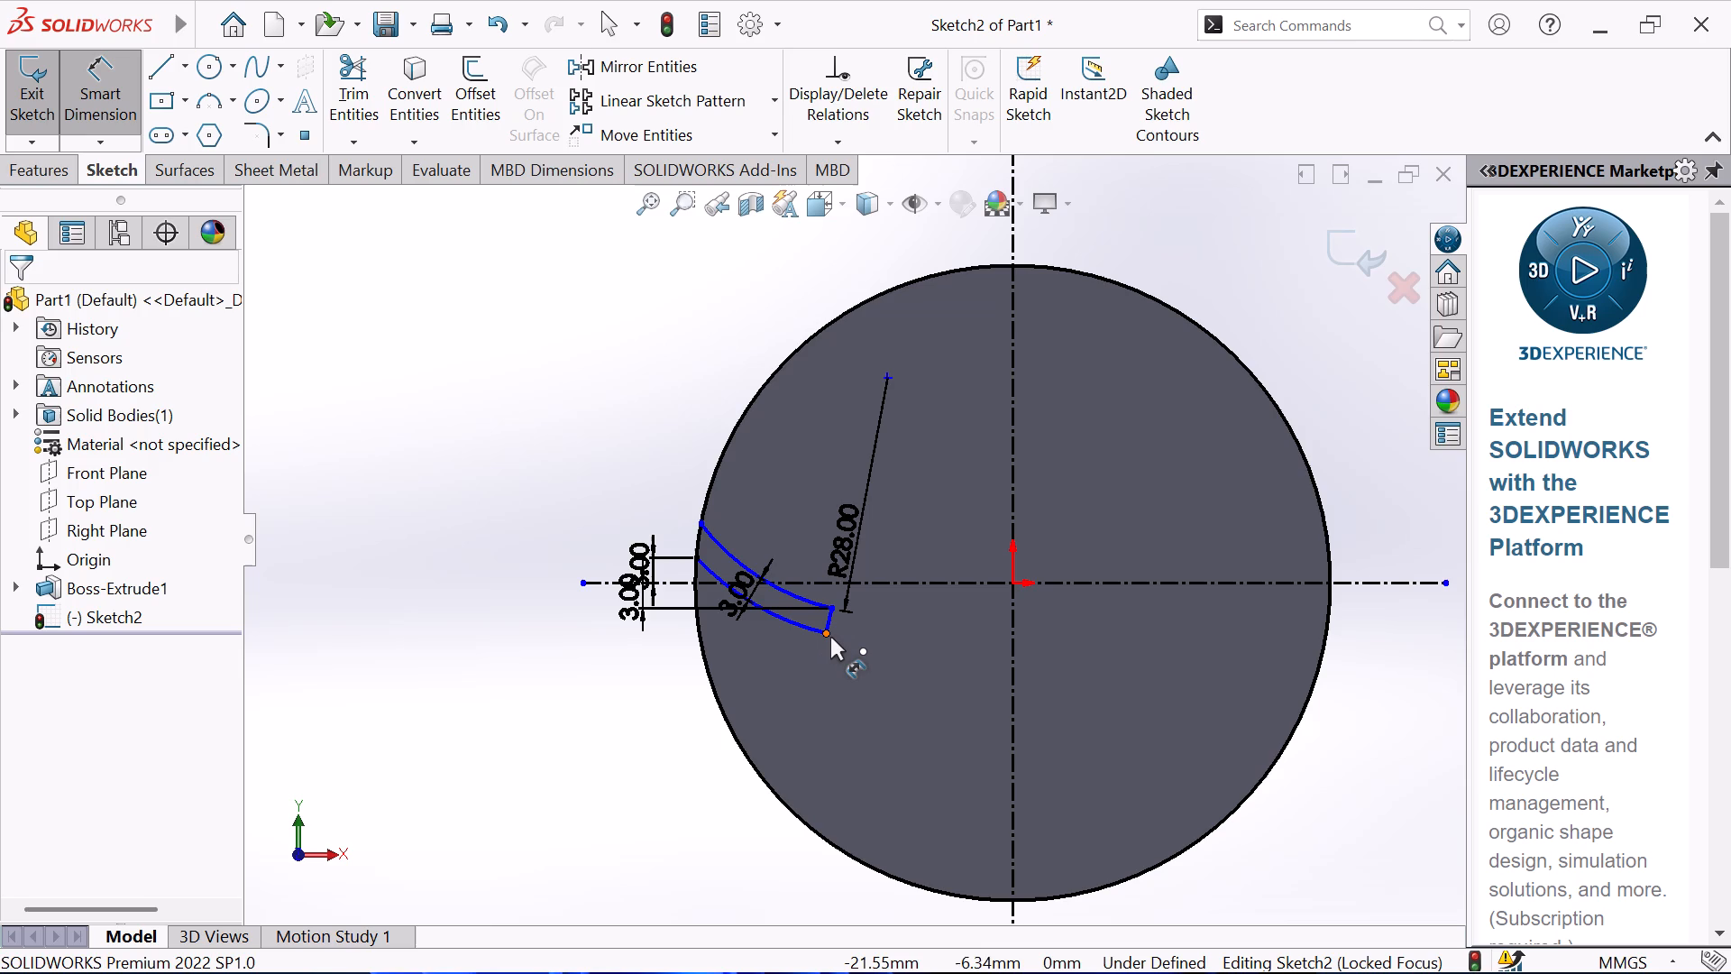
left_click(829, 630)
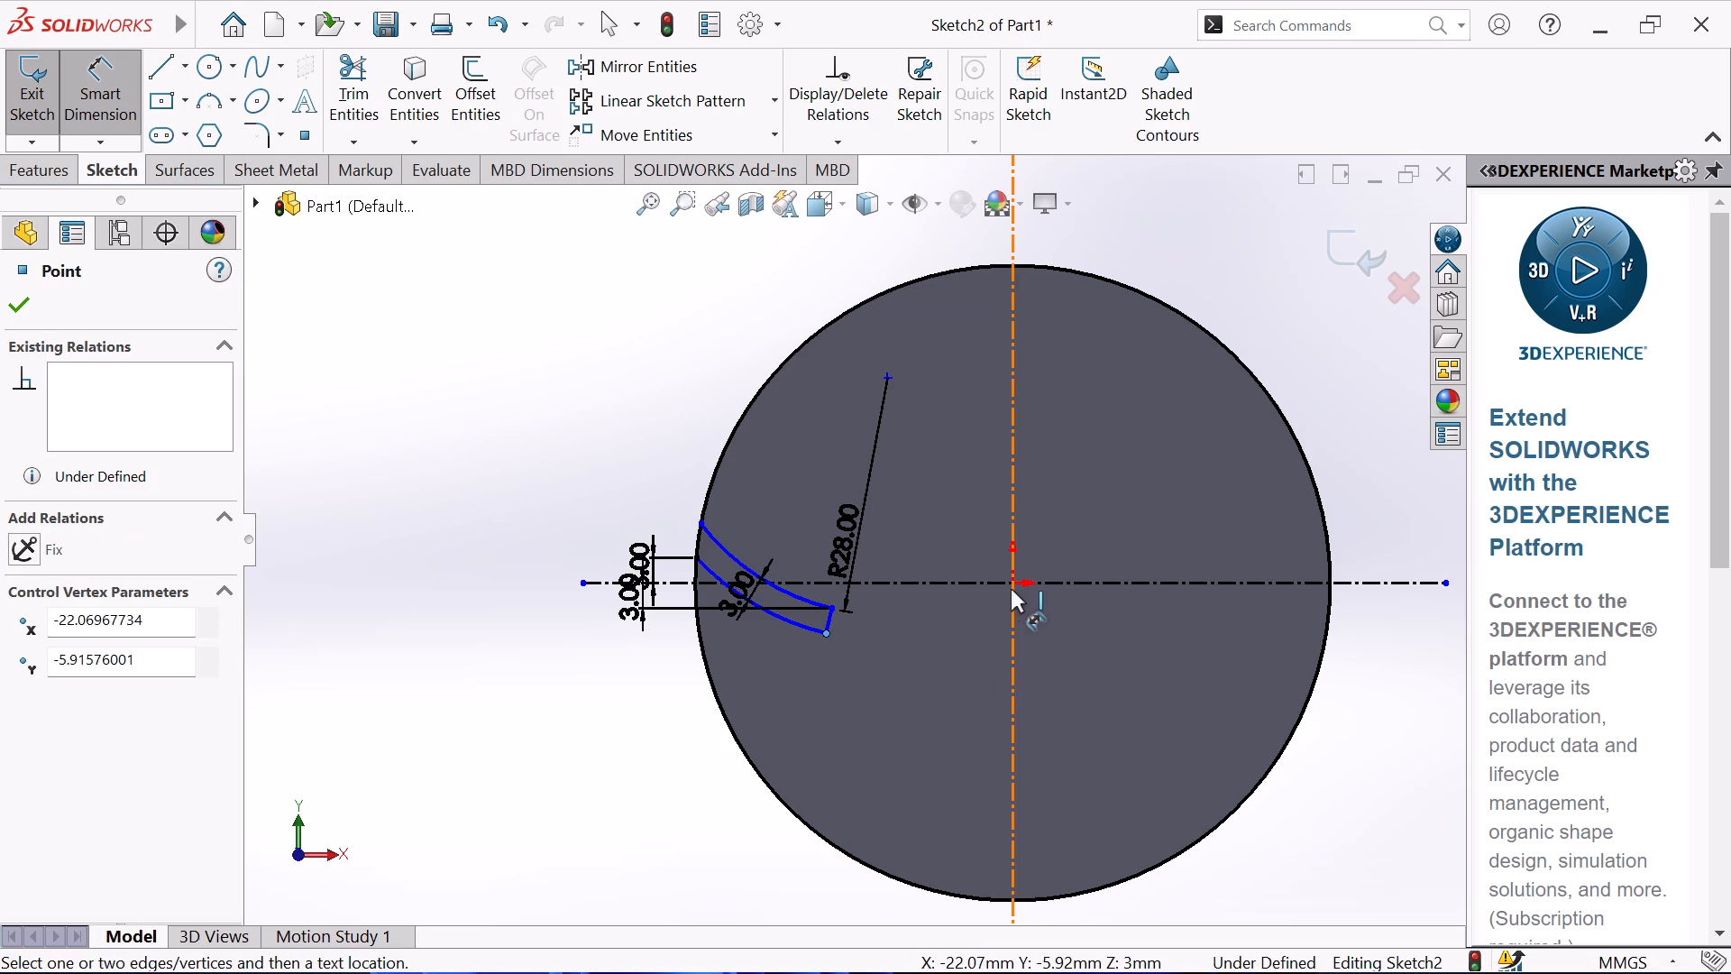
left_click(1010, 587)
left_click(931, 749)
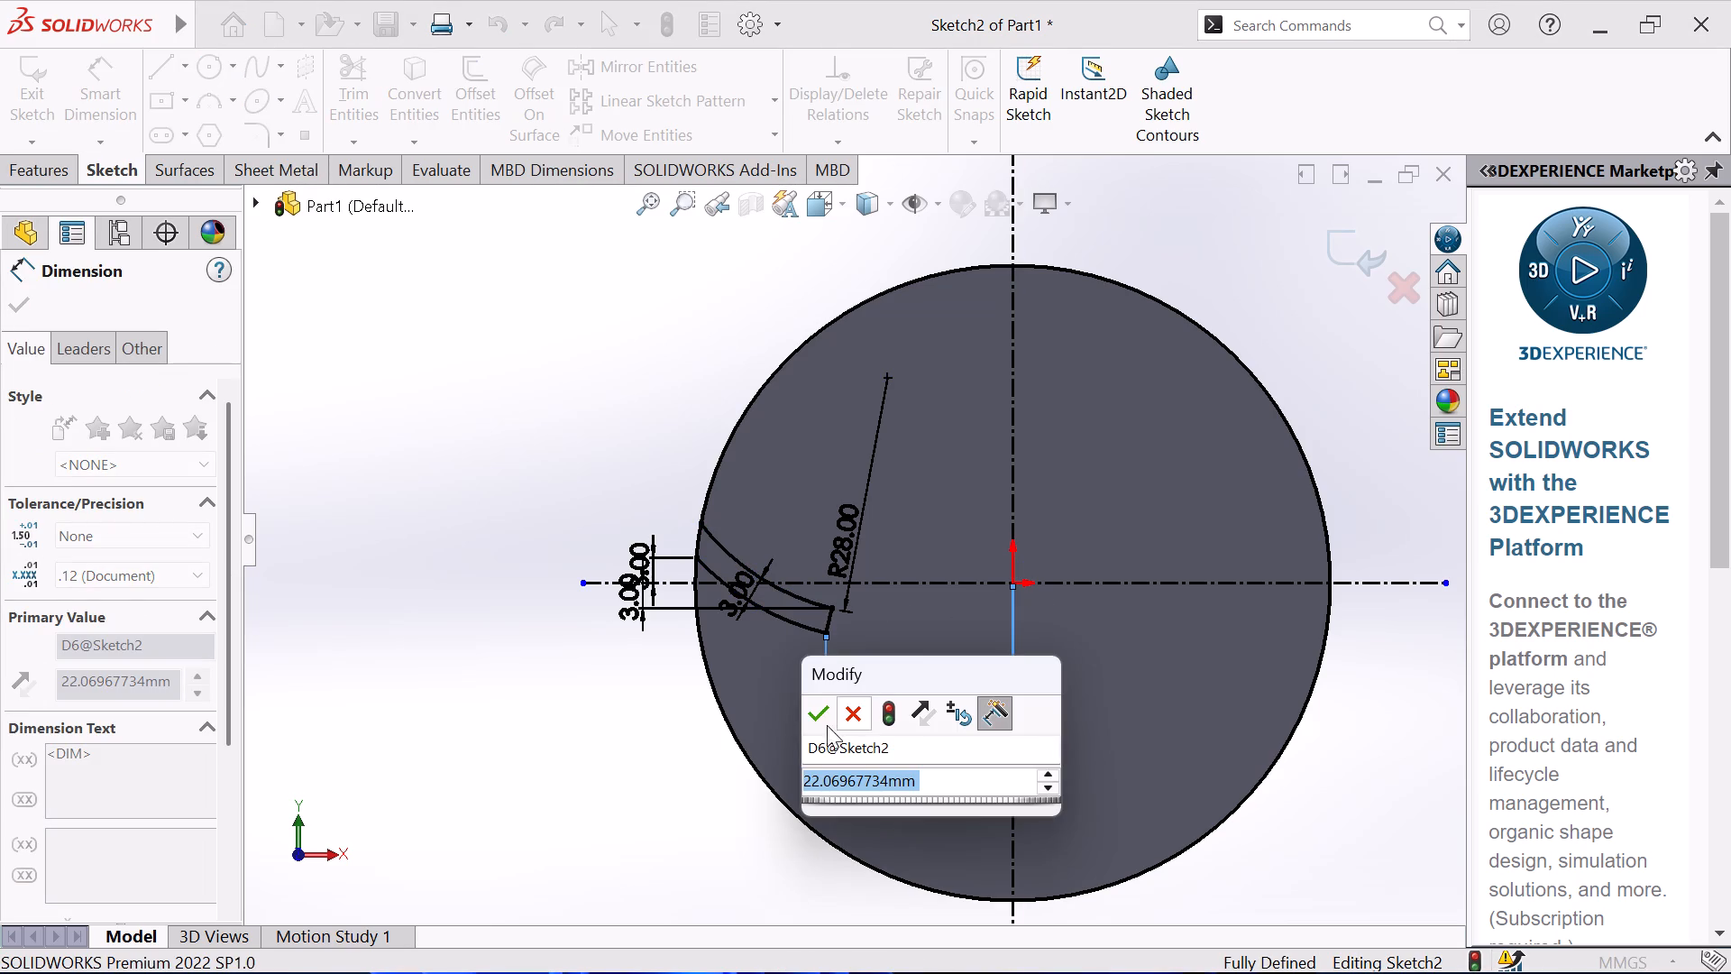
left_click(823, 722)
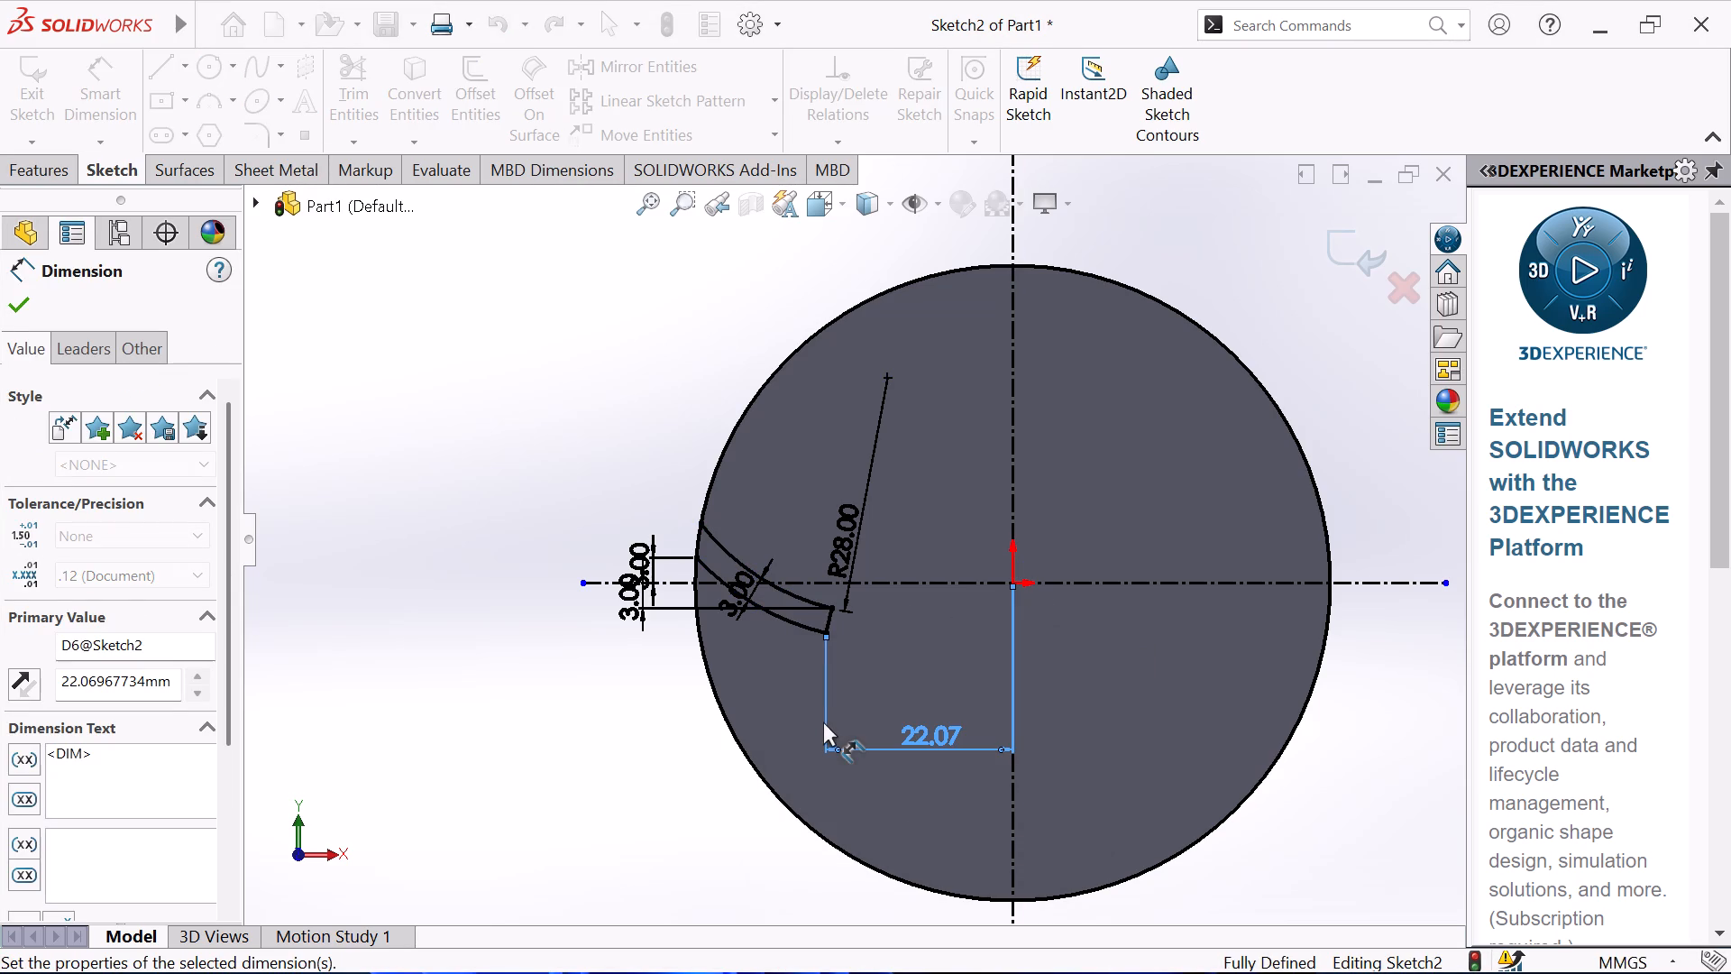
left_click(23, 300)
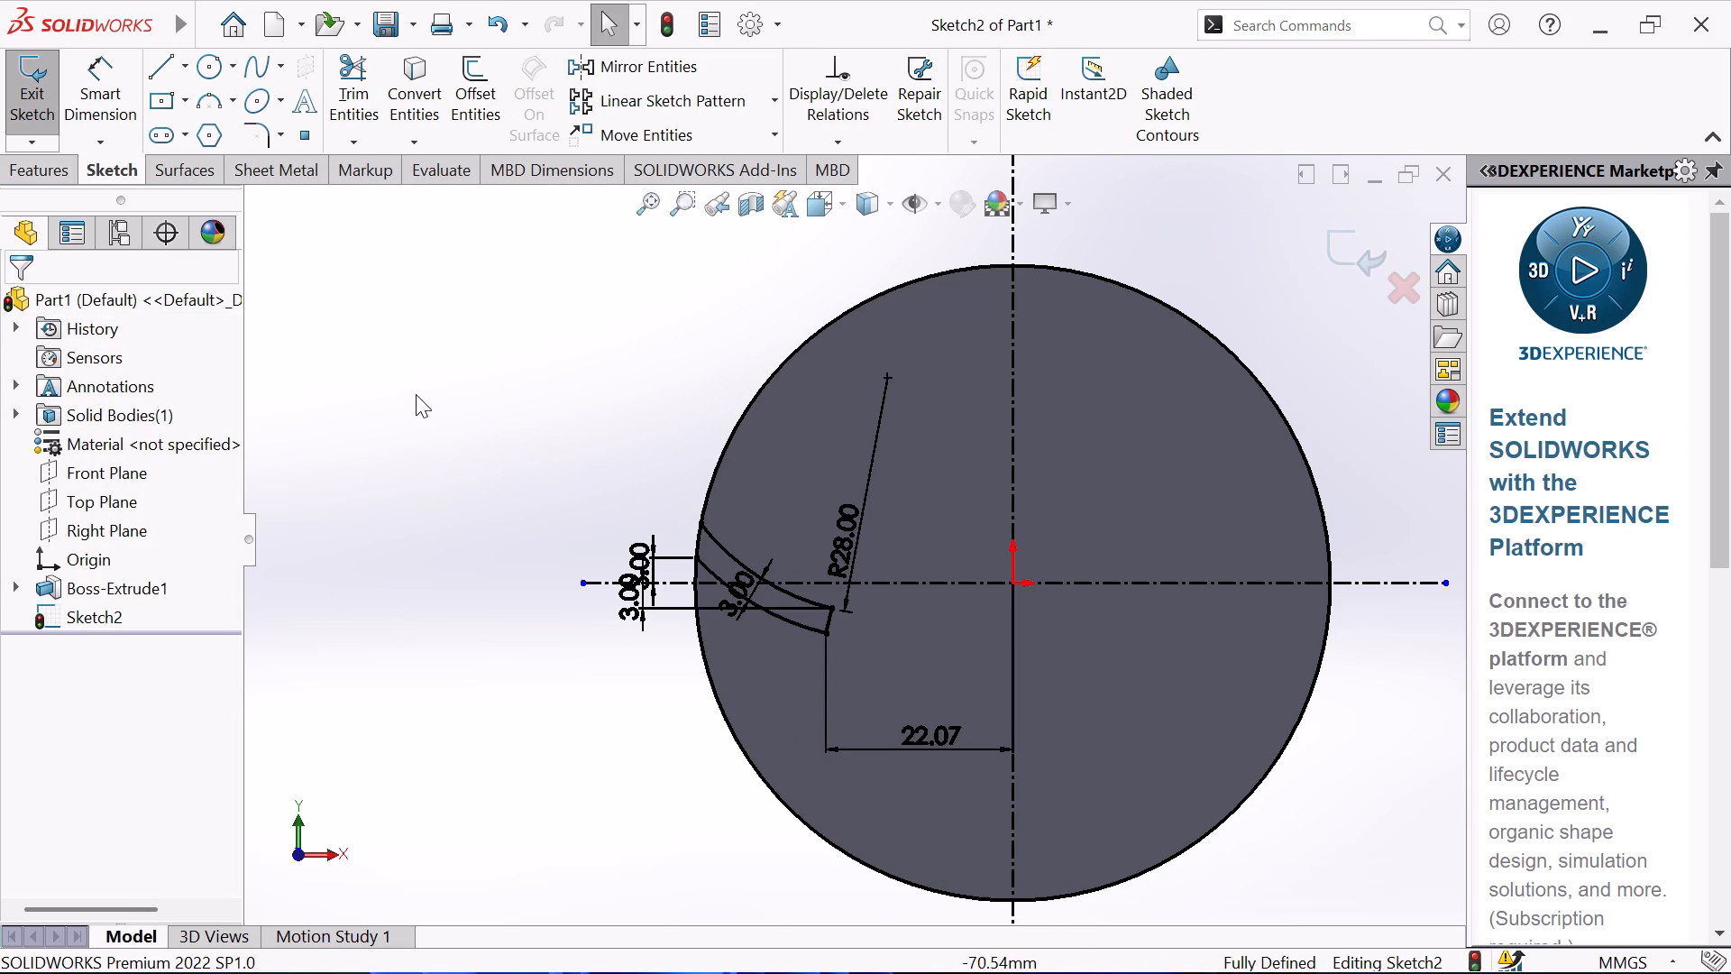
Trim away the sketch circle along the disc edge, keeping only the short arc that closes the slot profile's outer end.
left_click(340, 92)
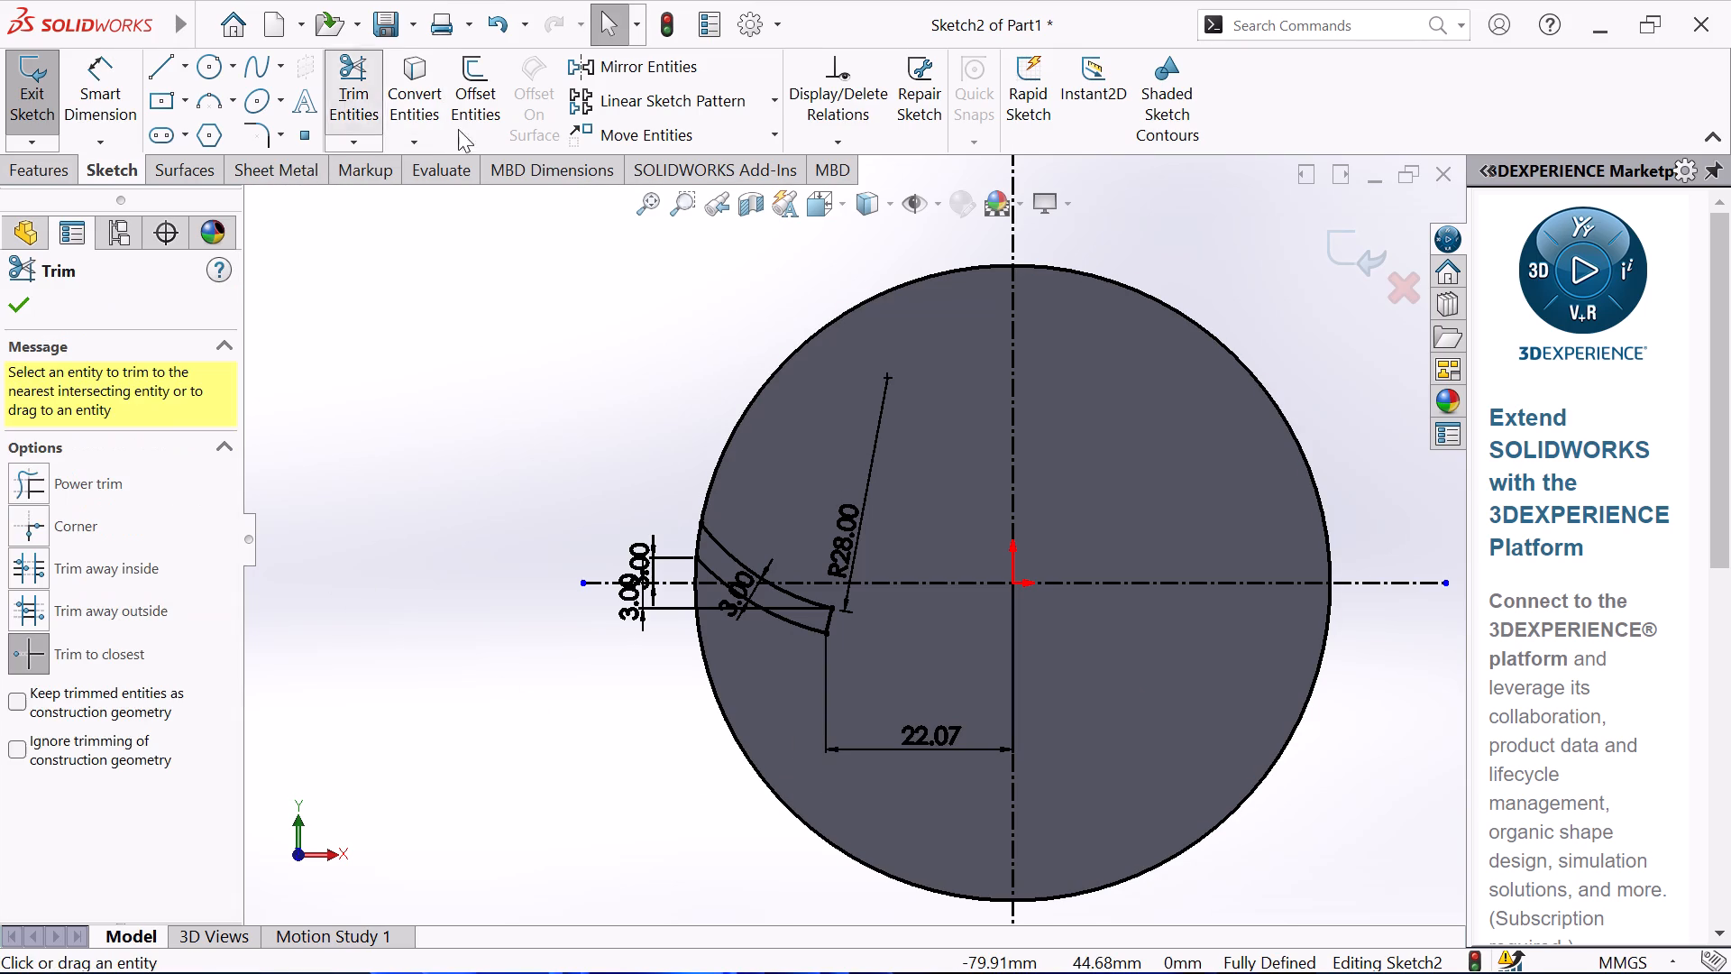
left_click(871, 298)
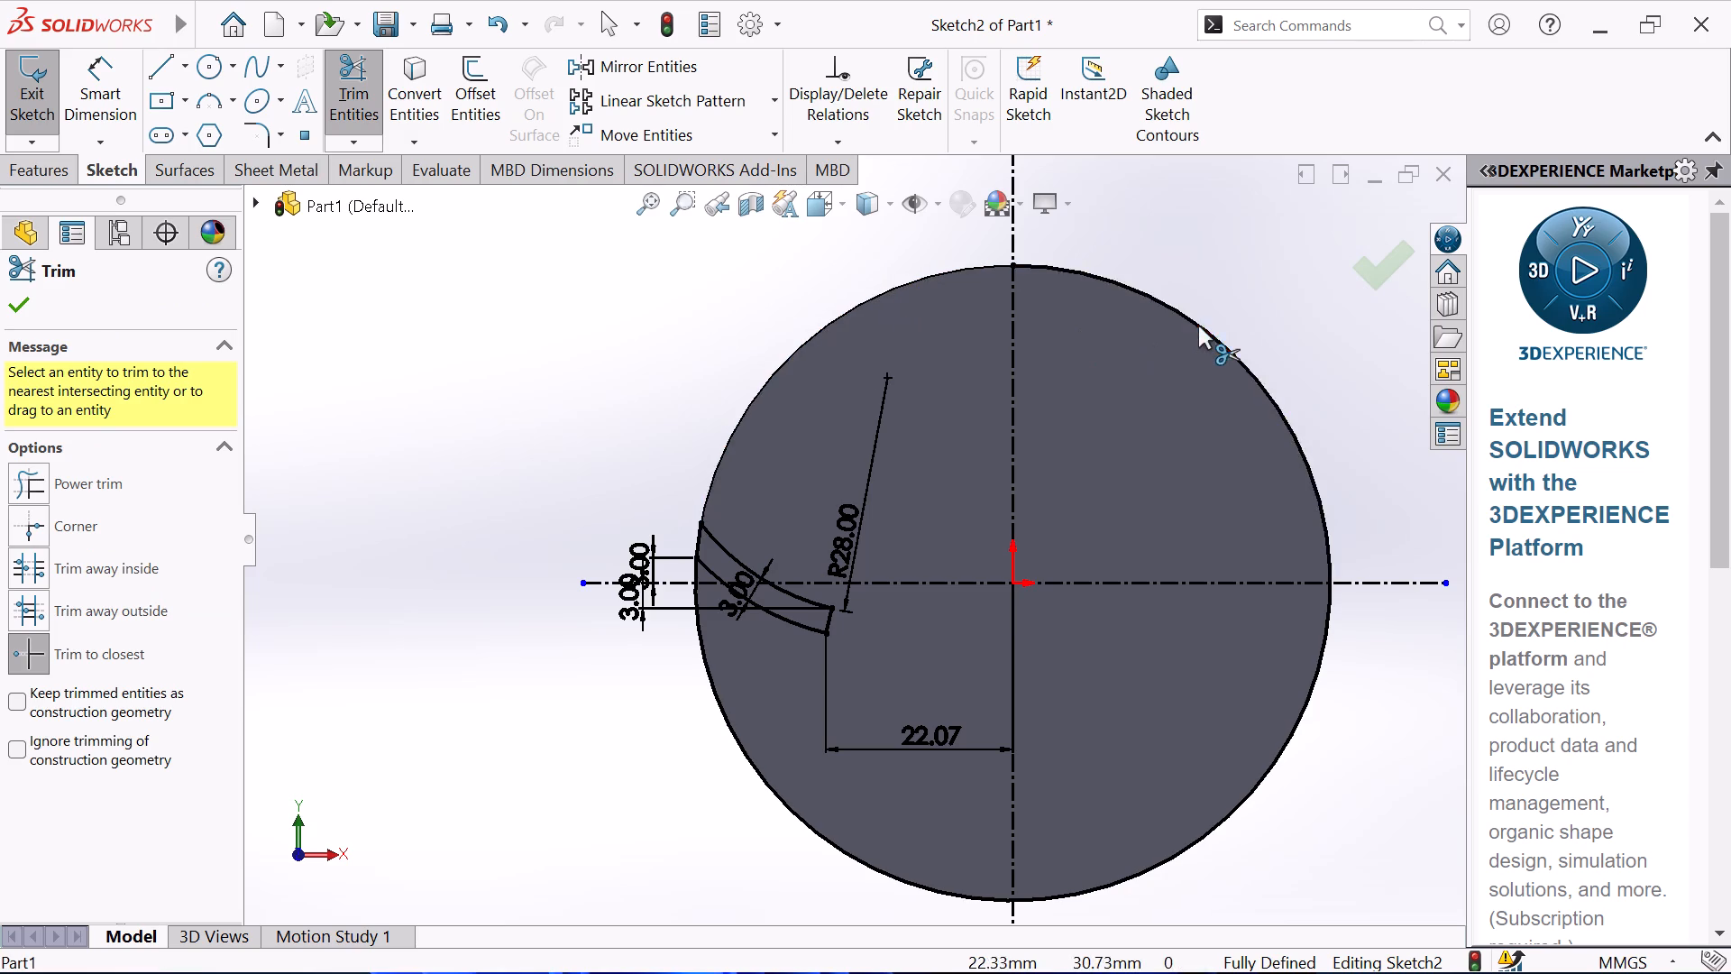
left_click(1195, 327)
left_click(1318, 683)
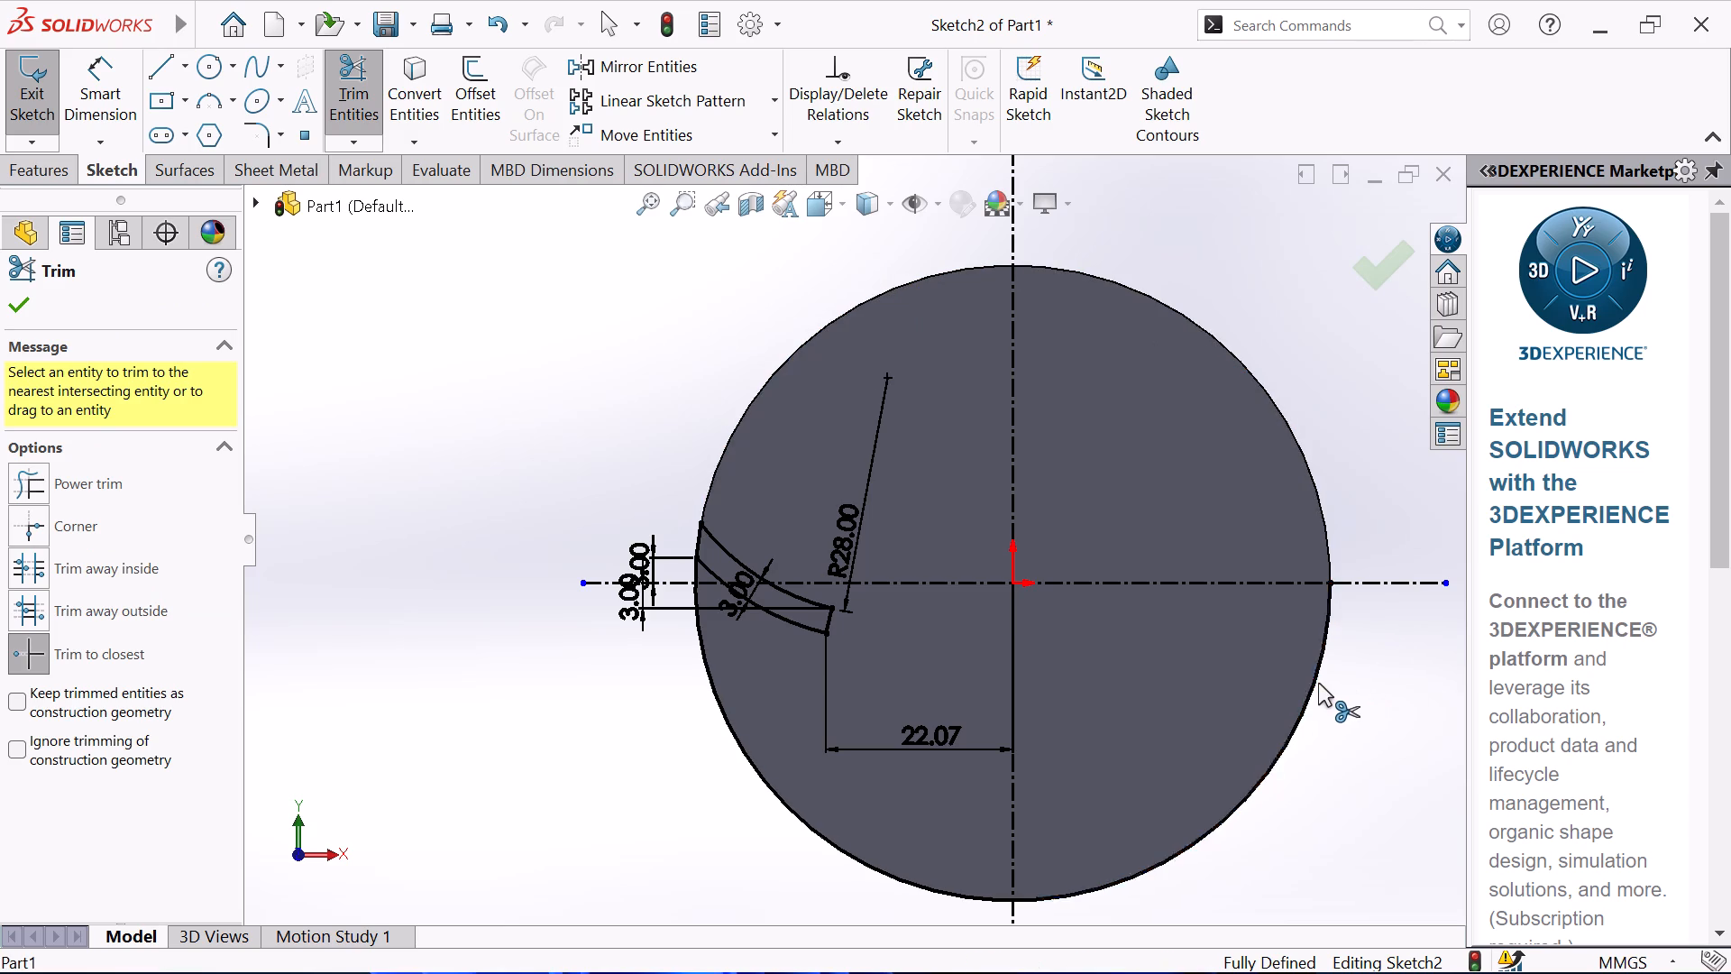
left_click(894, 879)
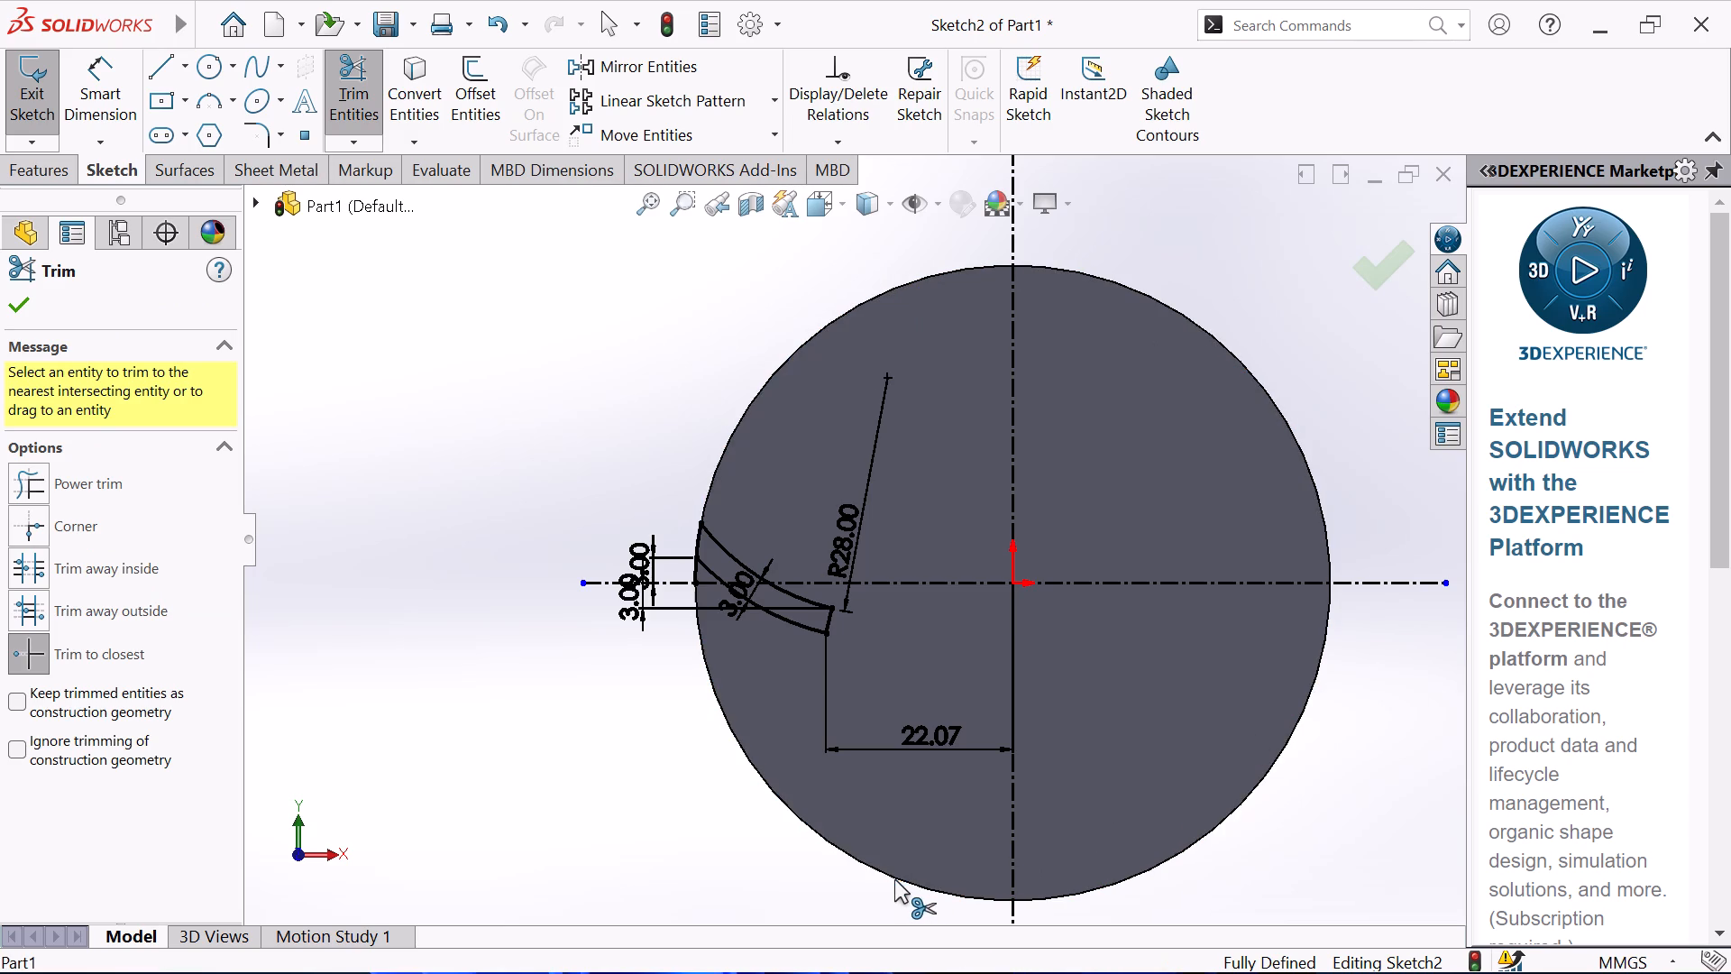
scroll(754, 646, "down", 3)
left_click(668, 501)
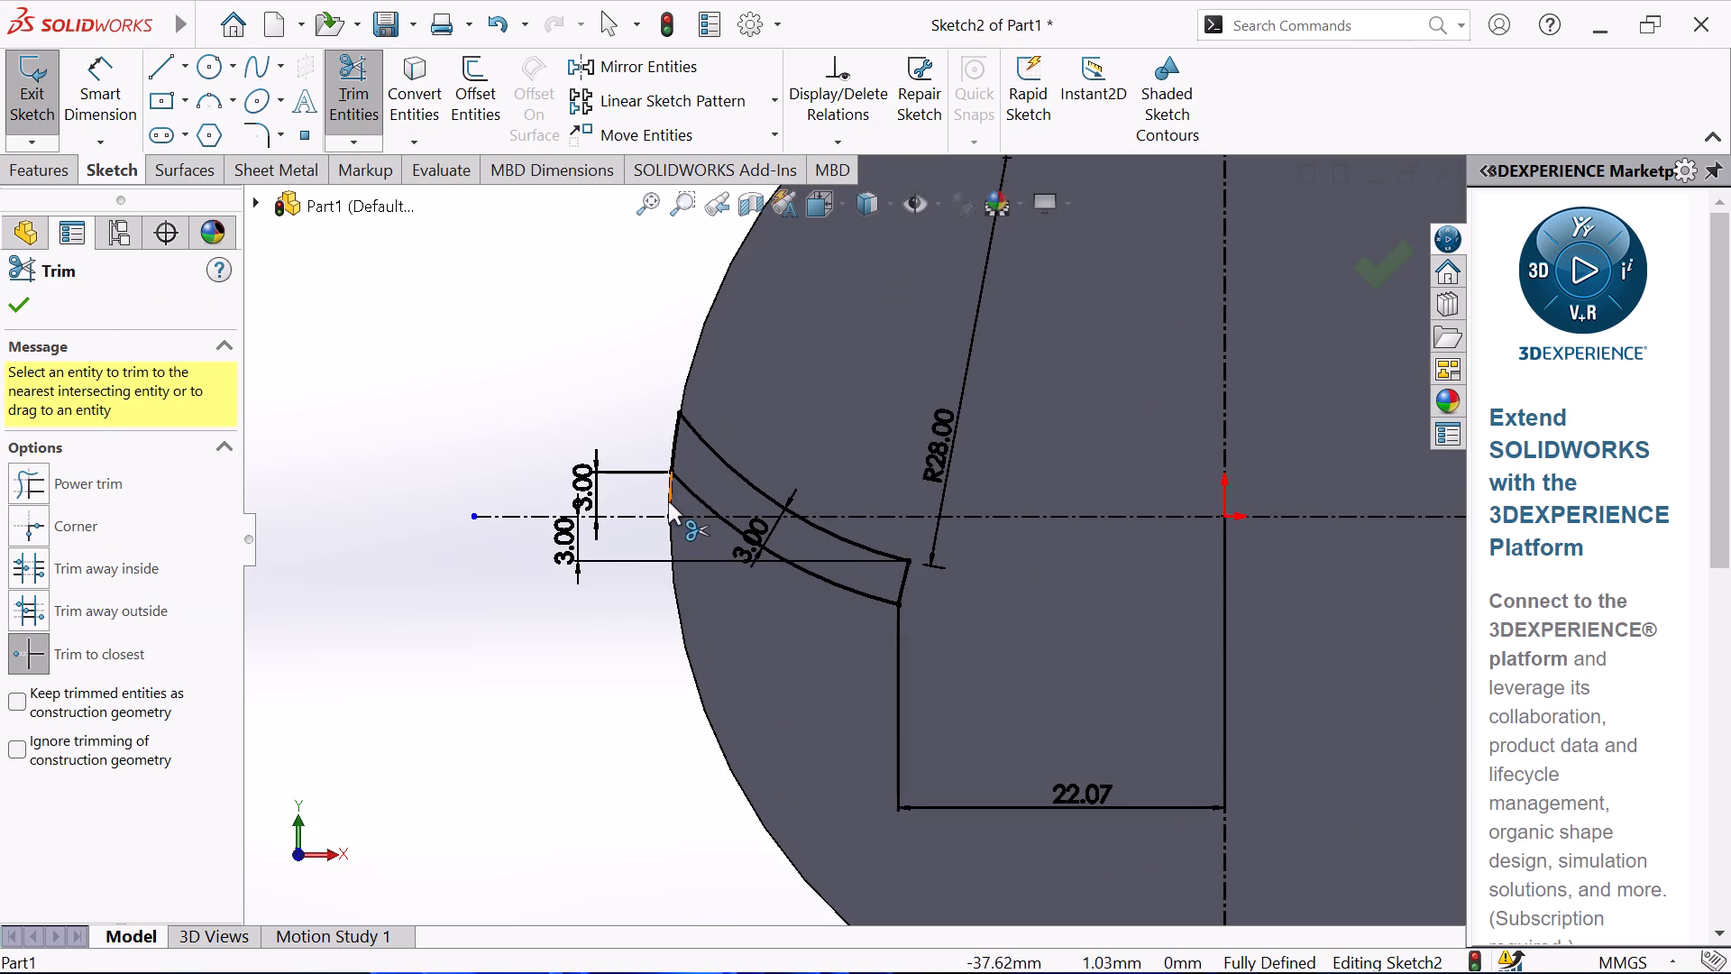
right_click(427, 608)
left_click(511, 685)
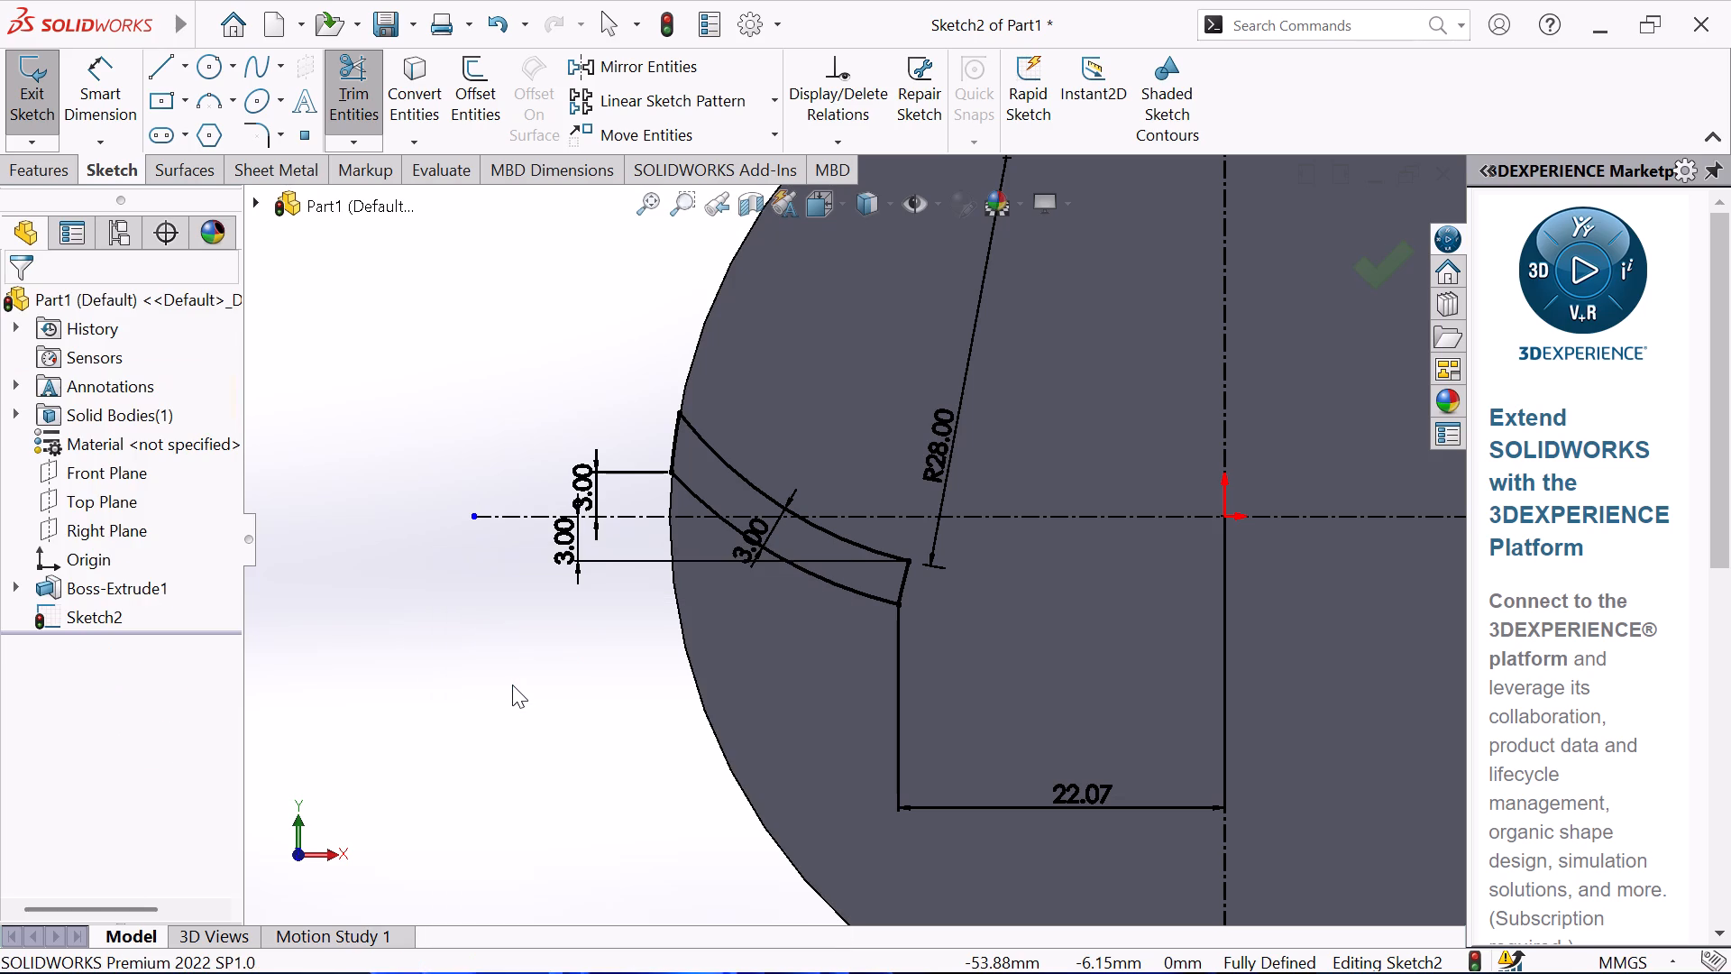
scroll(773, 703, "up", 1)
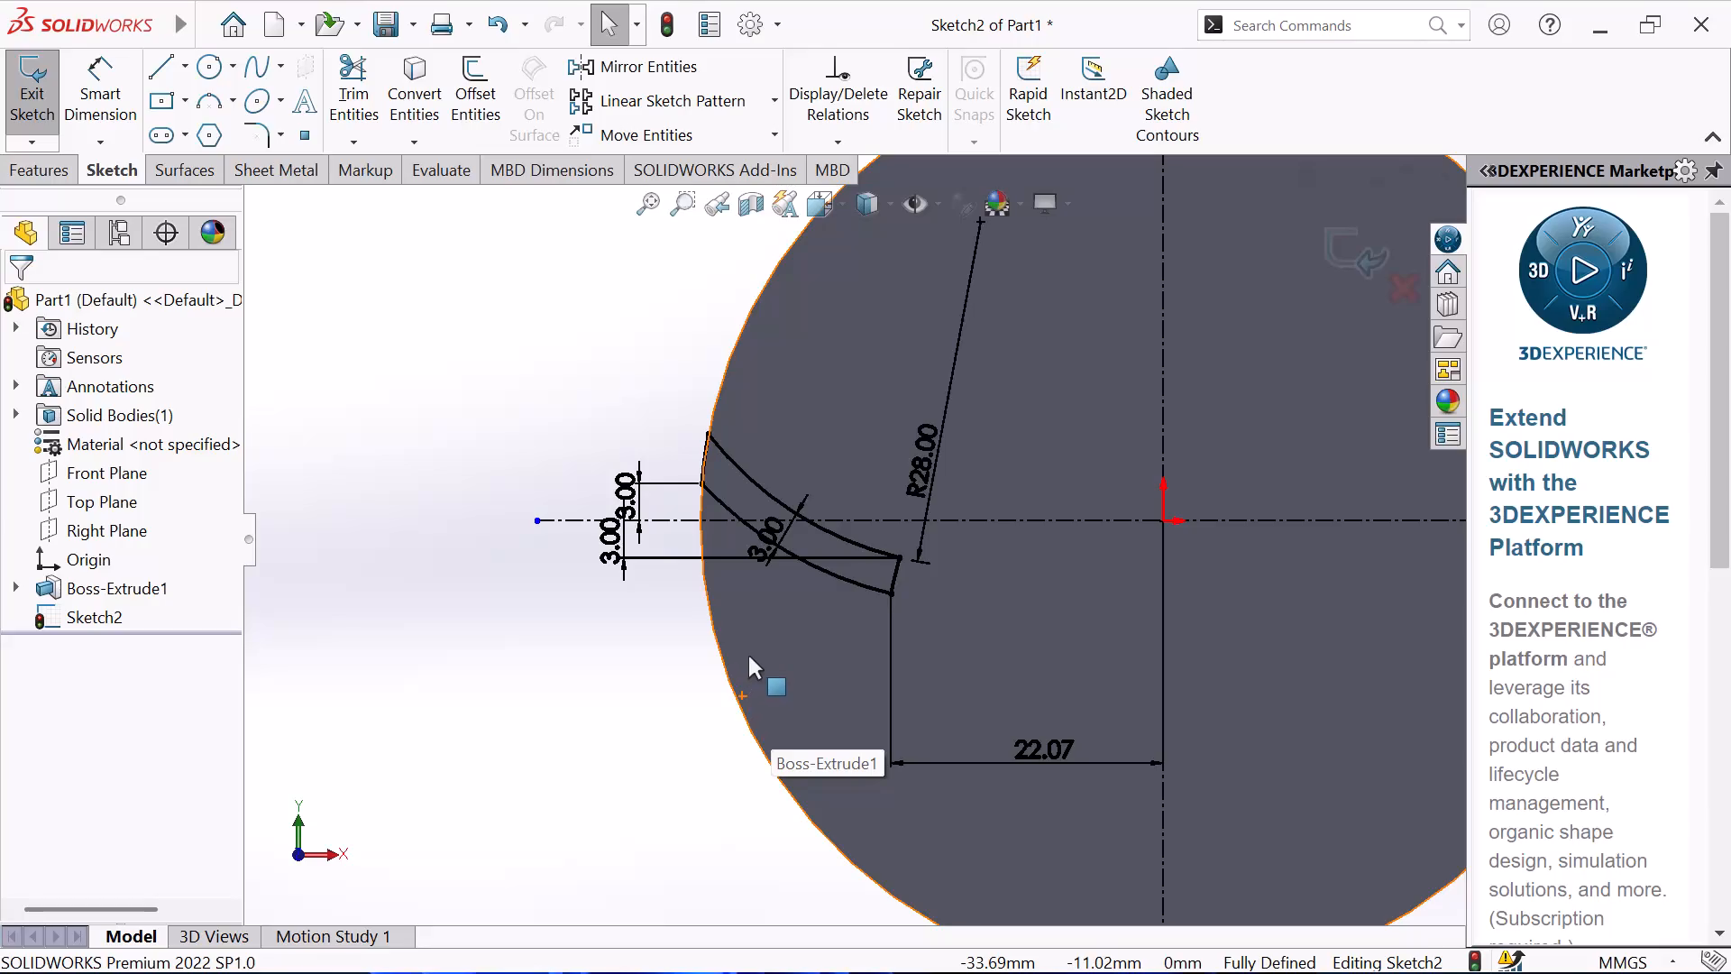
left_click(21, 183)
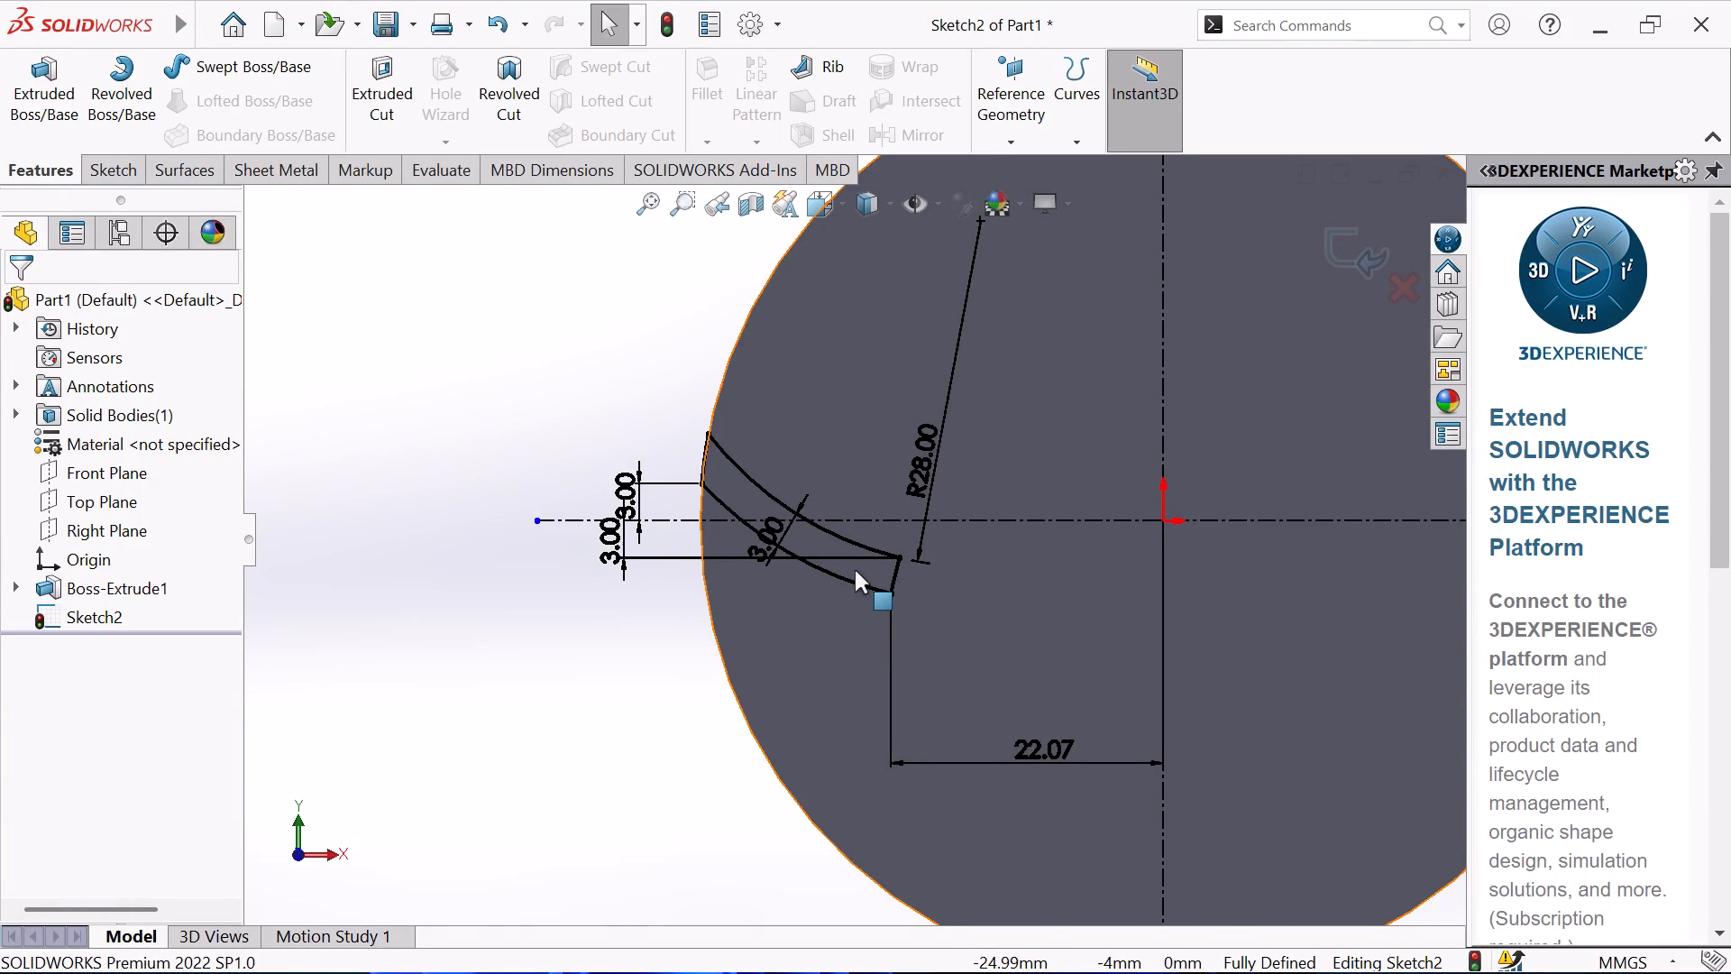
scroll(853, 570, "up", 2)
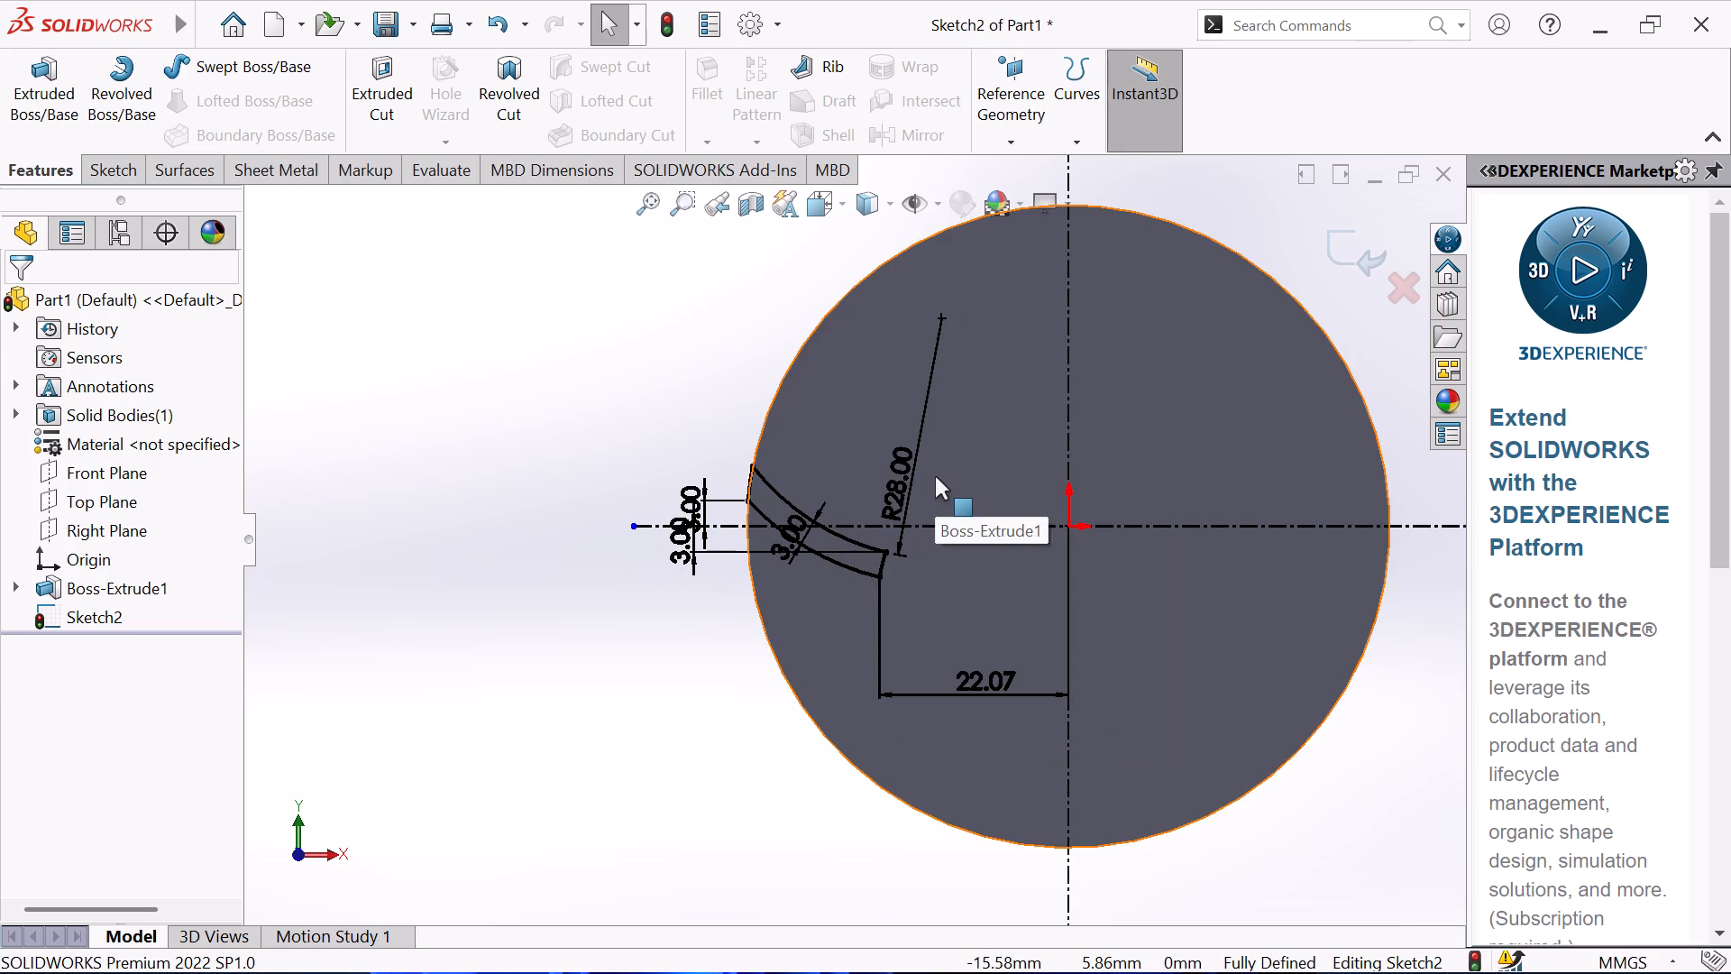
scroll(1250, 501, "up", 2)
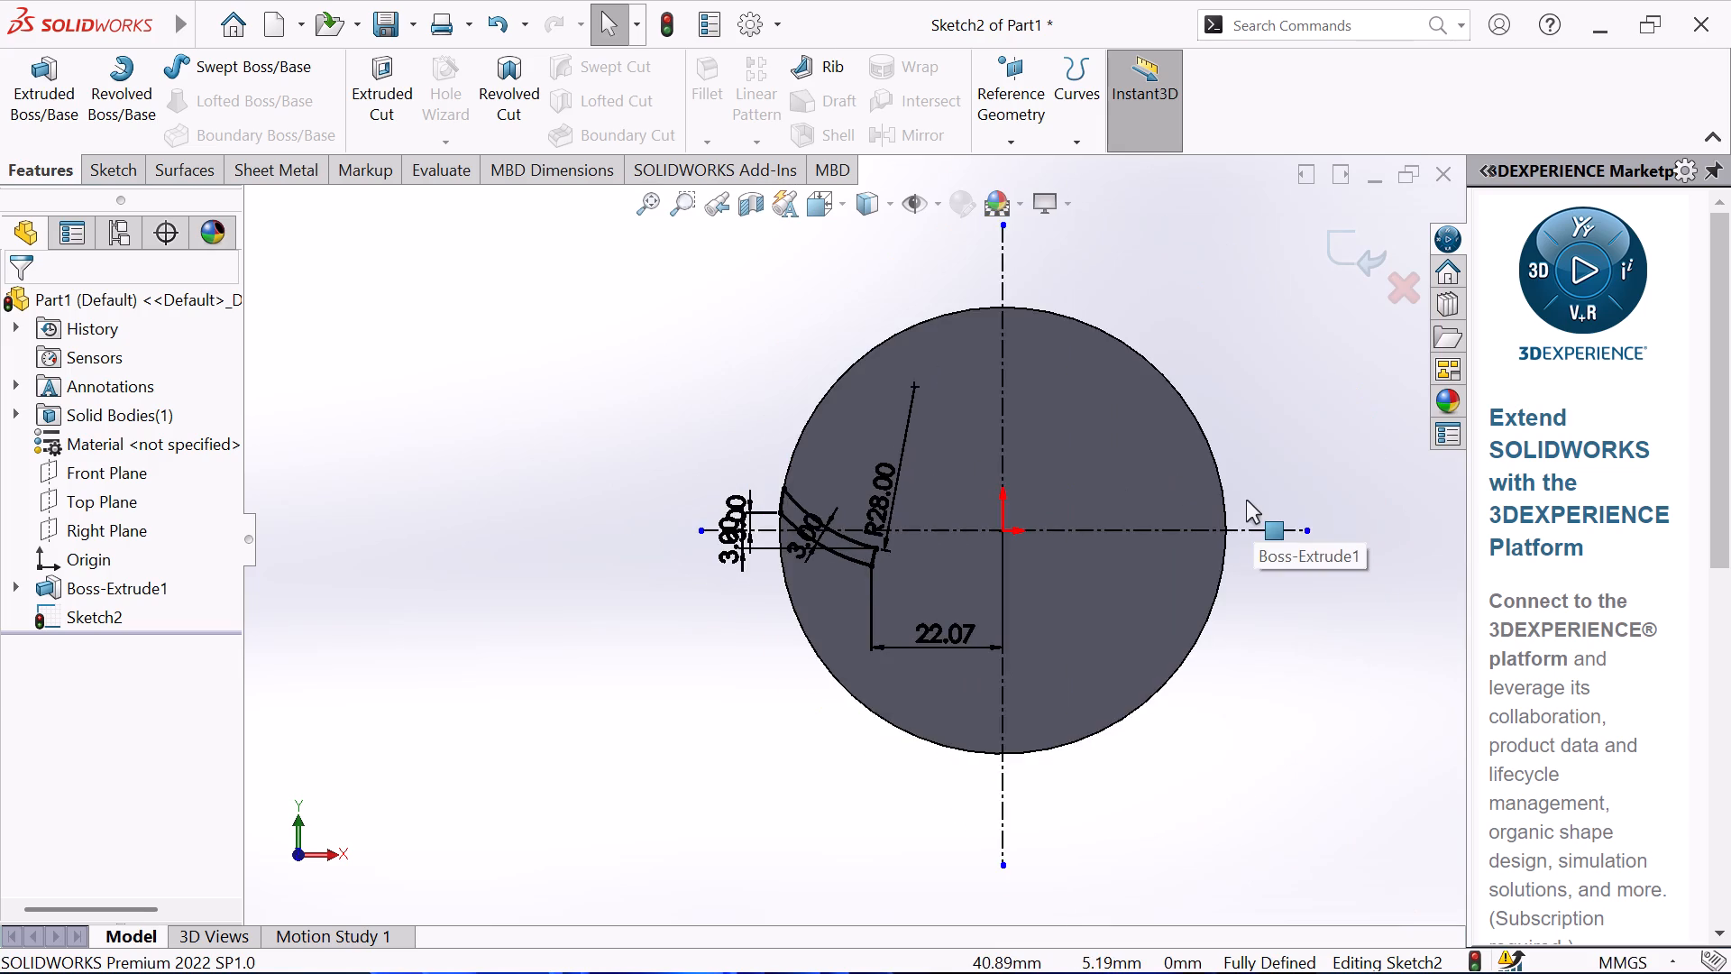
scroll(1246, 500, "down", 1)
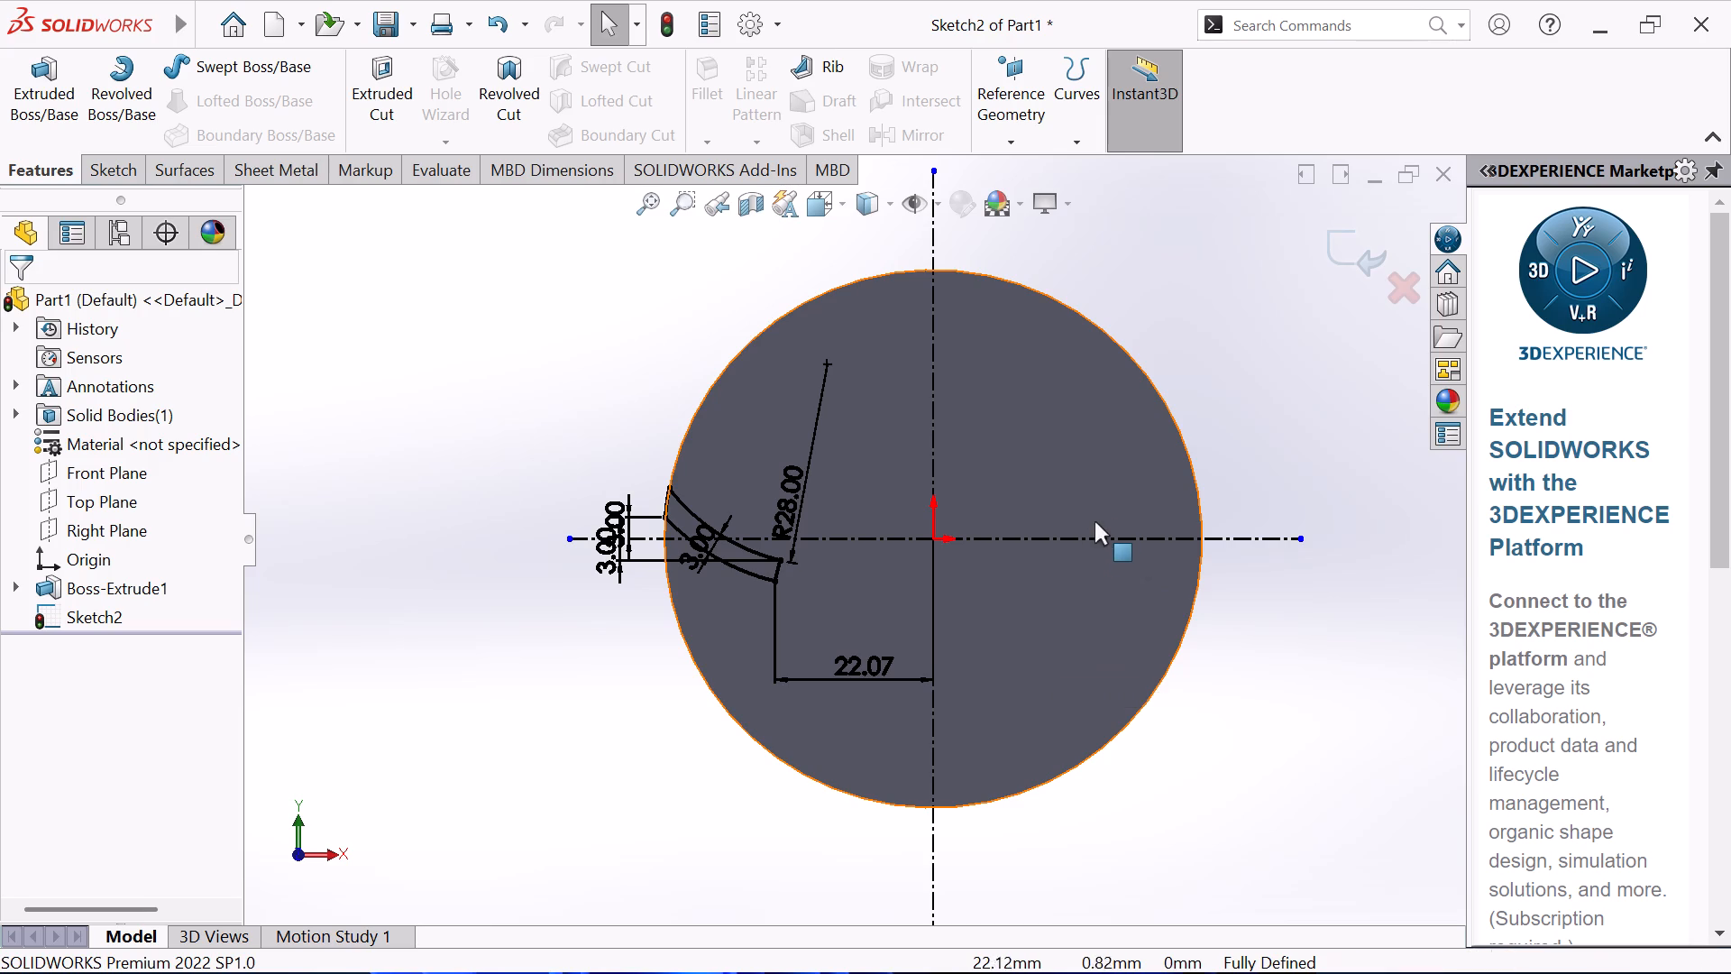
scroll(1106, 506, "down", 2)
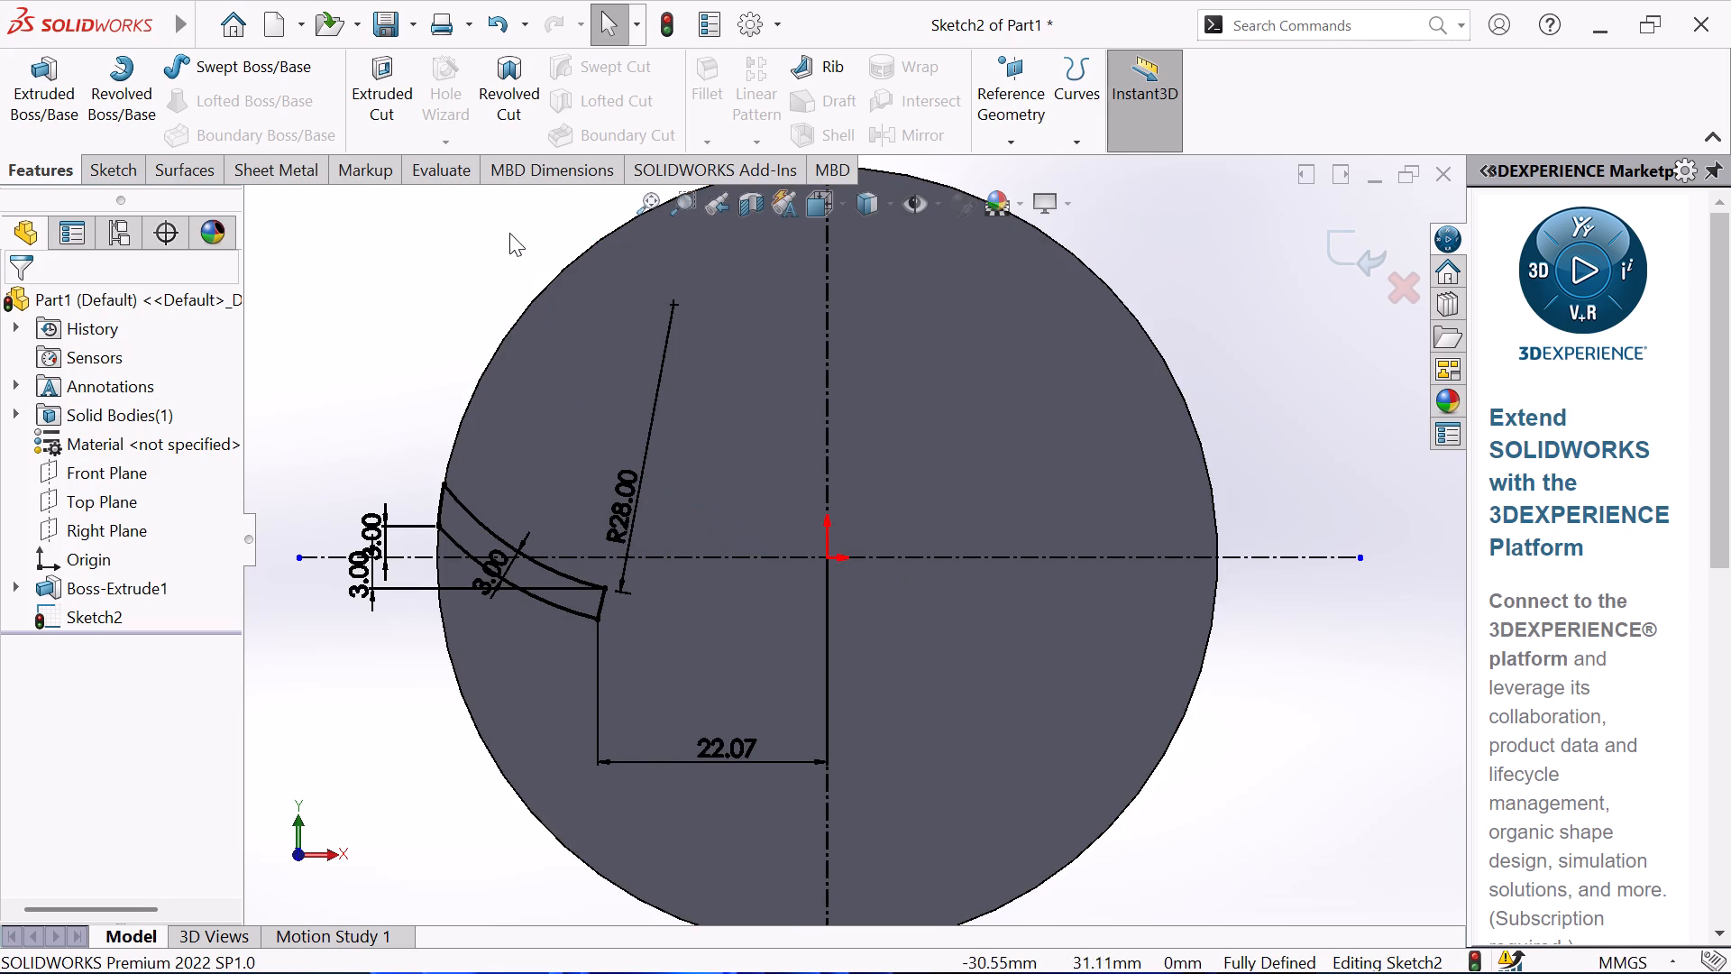
Circular-pattern the slot profile's two curved sides, inner end line and outer edge arc about the origin, with 6 equally spaced instances over 360°.
left_click(99, 171)
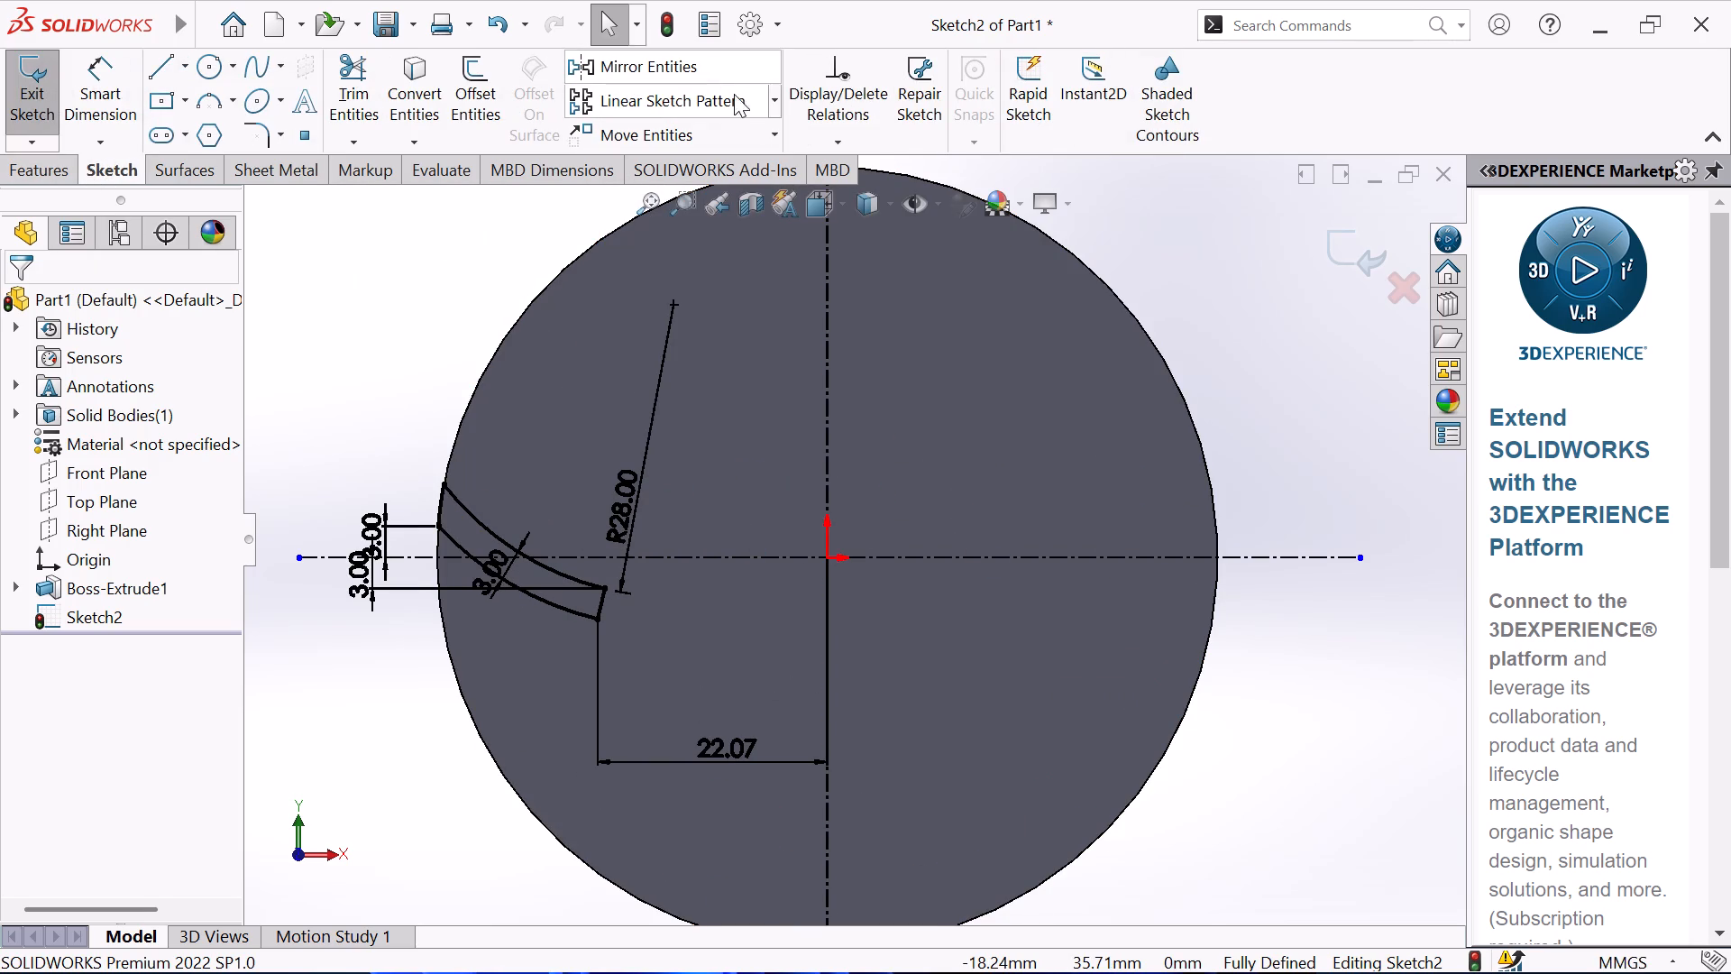
left_click(779, 102)
left_click(735, 165)
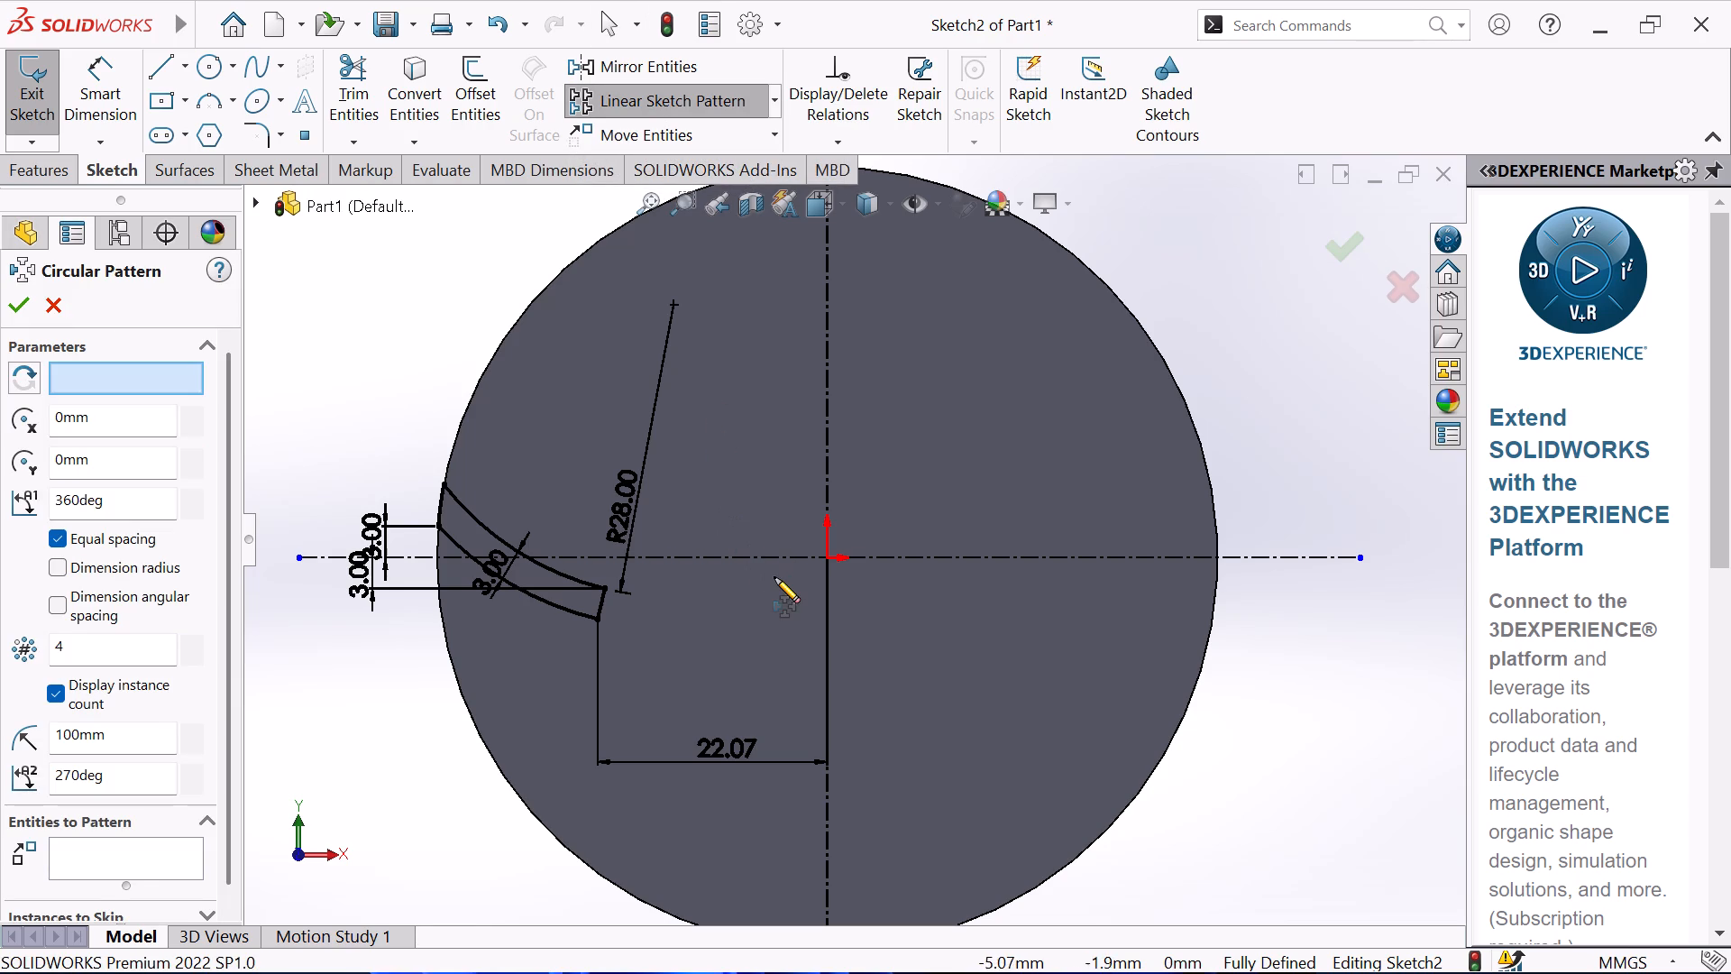
left_click(830, 557)
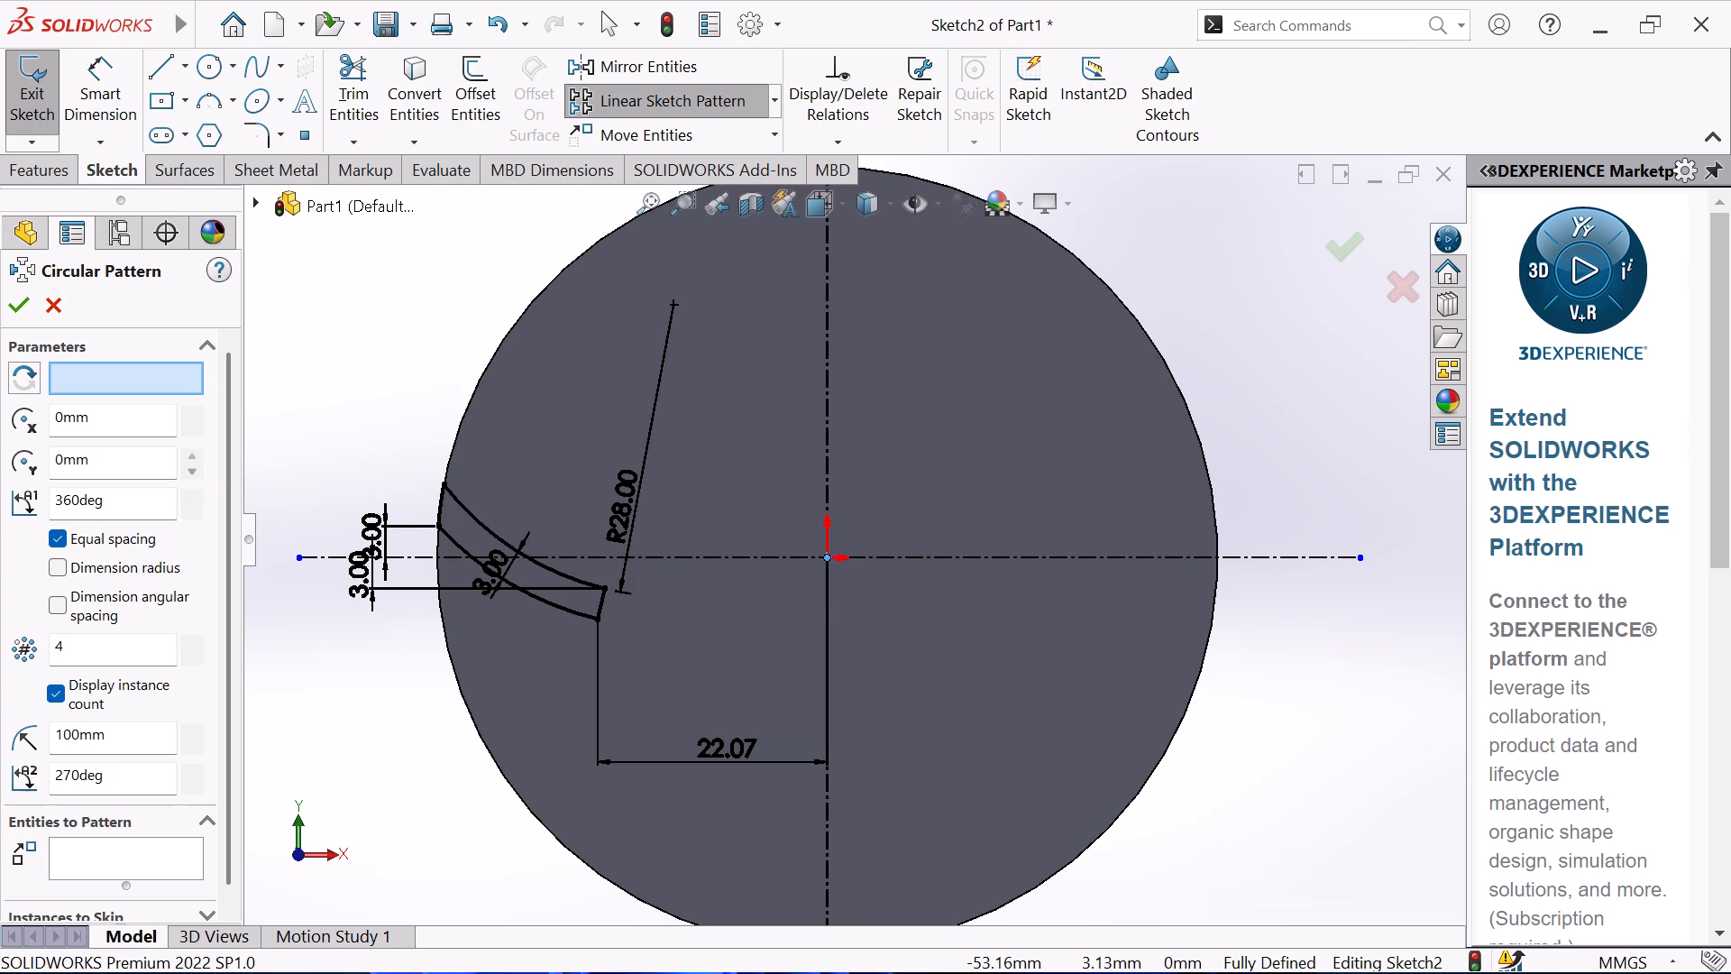
scroll(35, 826, "down", 1)
left_click(120, 838)
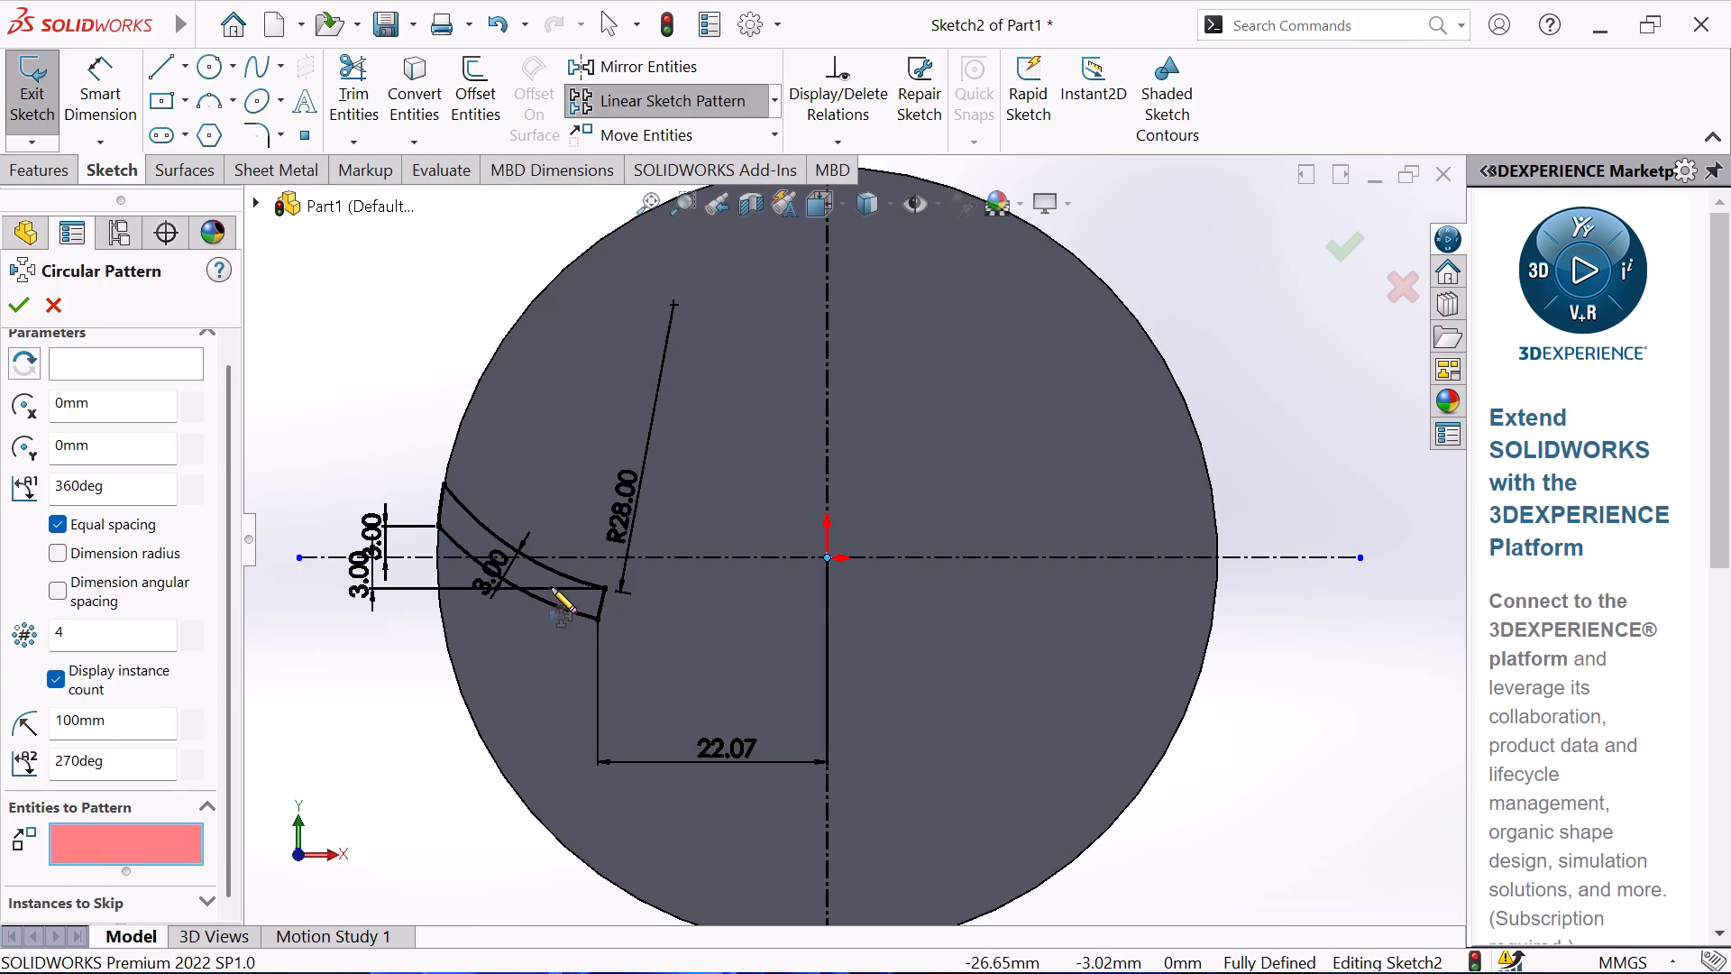
left_click(552, 575)
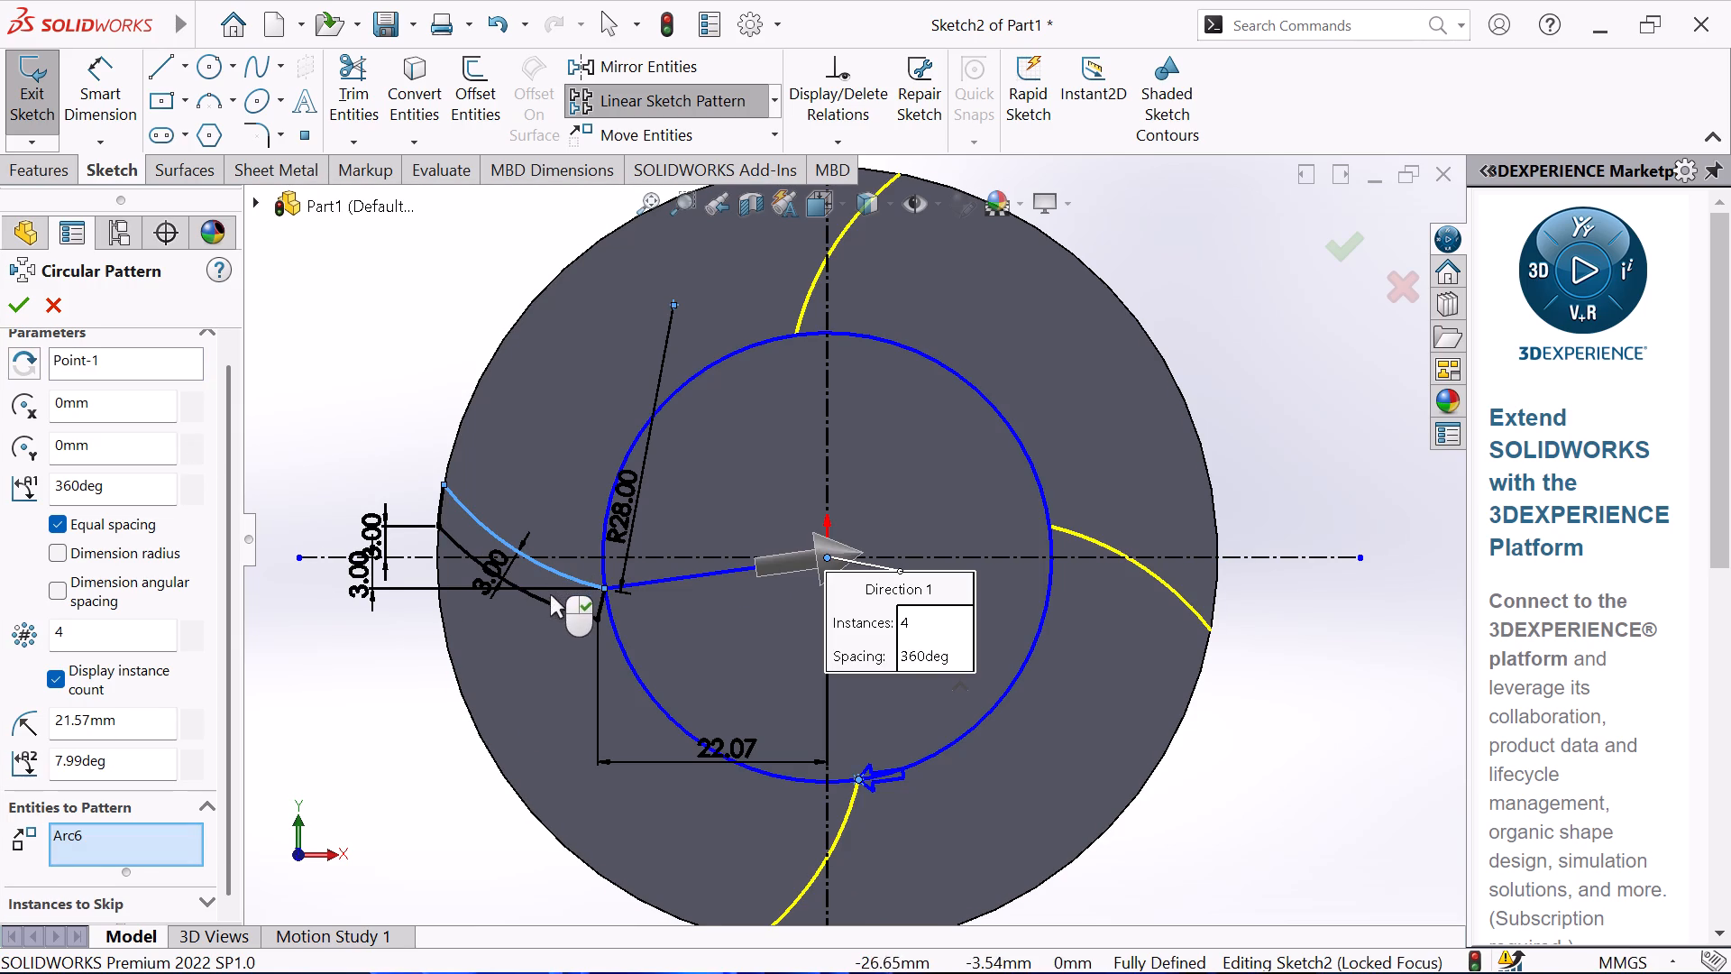
left_click(535, 602)
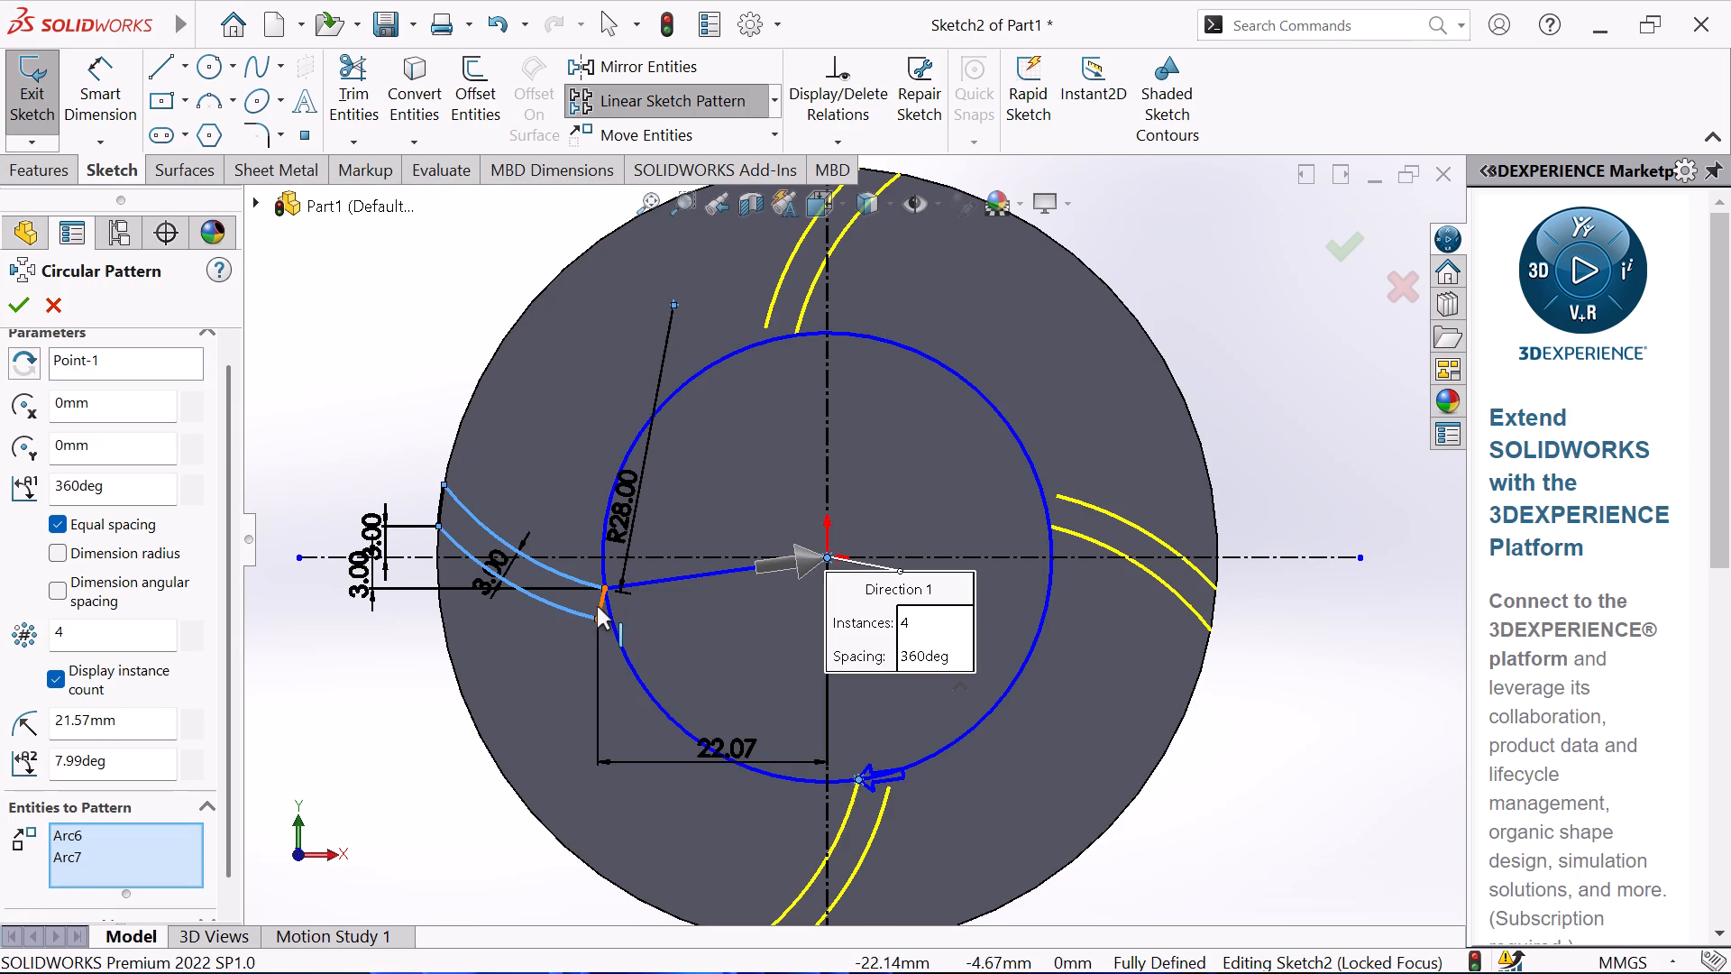
left_click(598, 606)
left_click(443, 508)
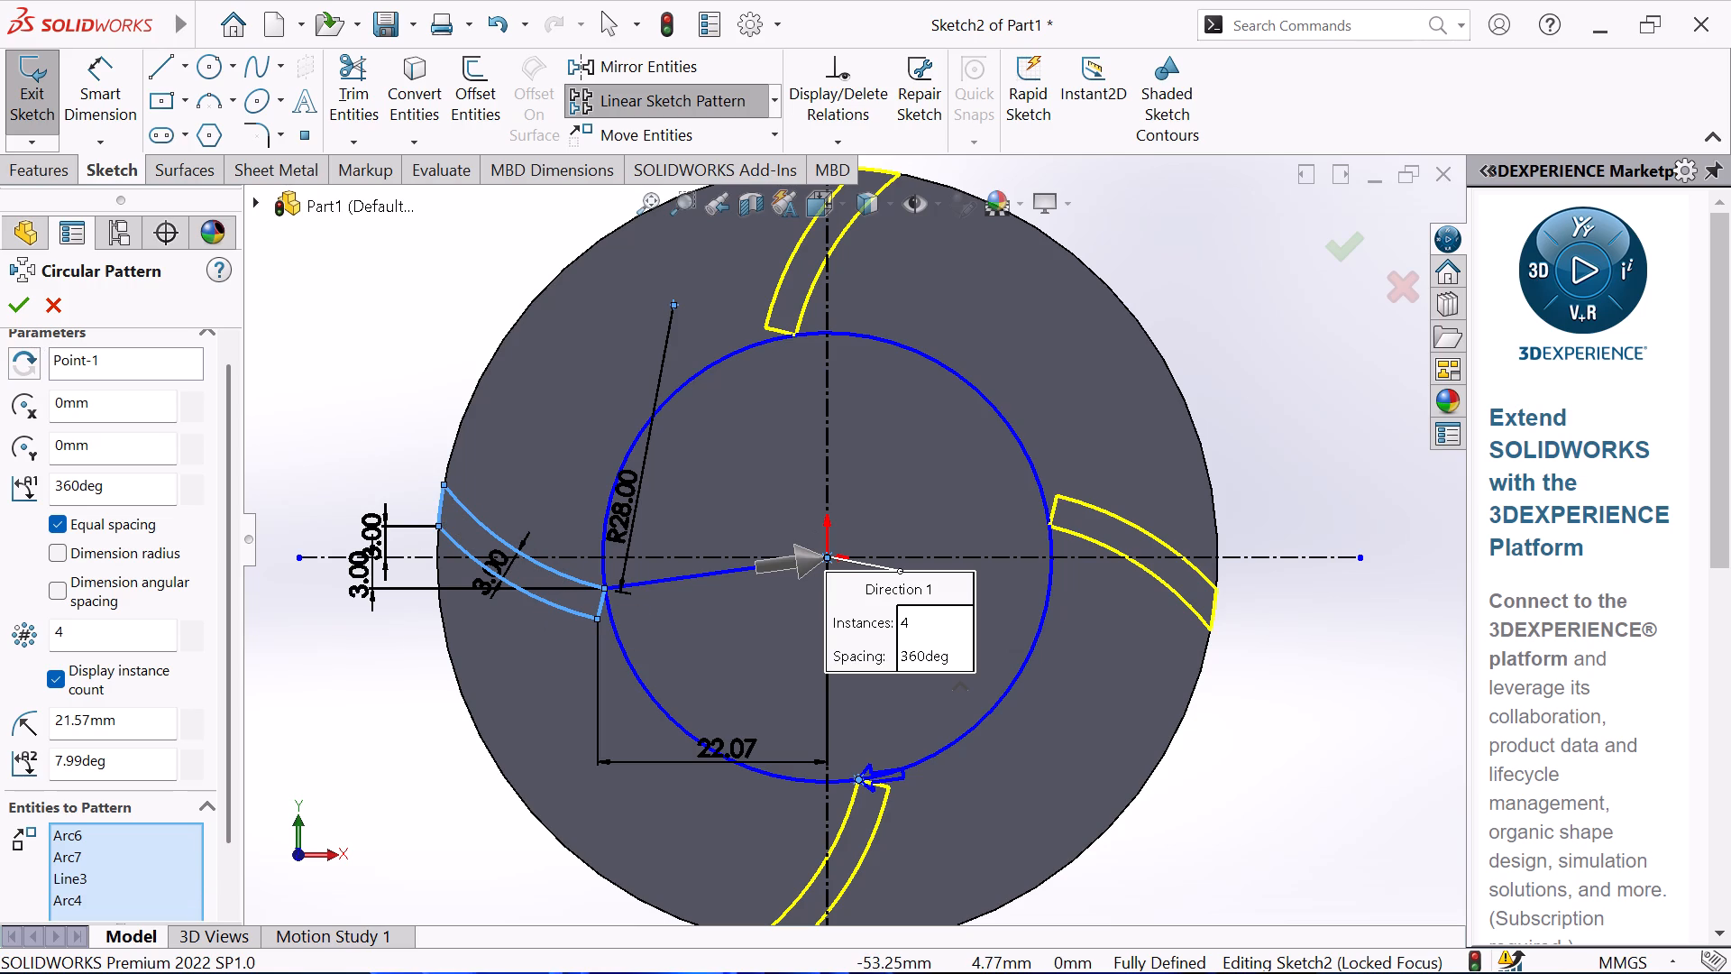
double_click(105, 632)
key("6")
key("Return")
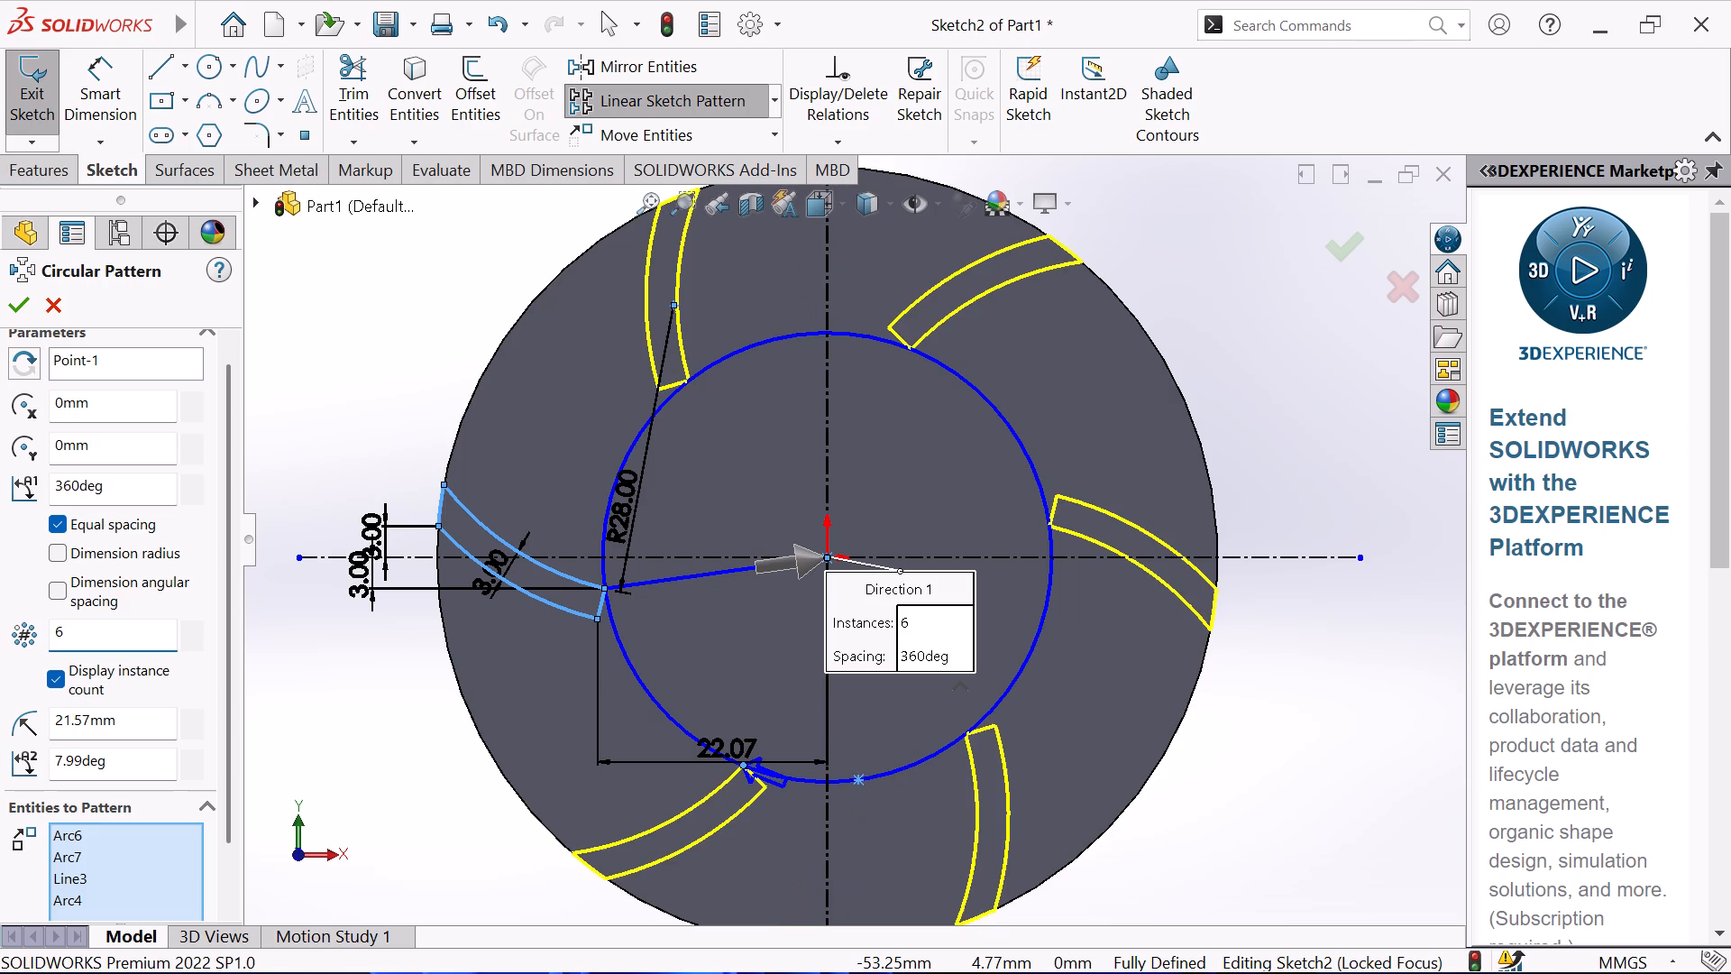
key("Return")
left_click(16, 304)
Extrude the six patterned profiles as a blind boss 14 mm deep, merged with the disc.
scroll(347, 473, "up", 2)
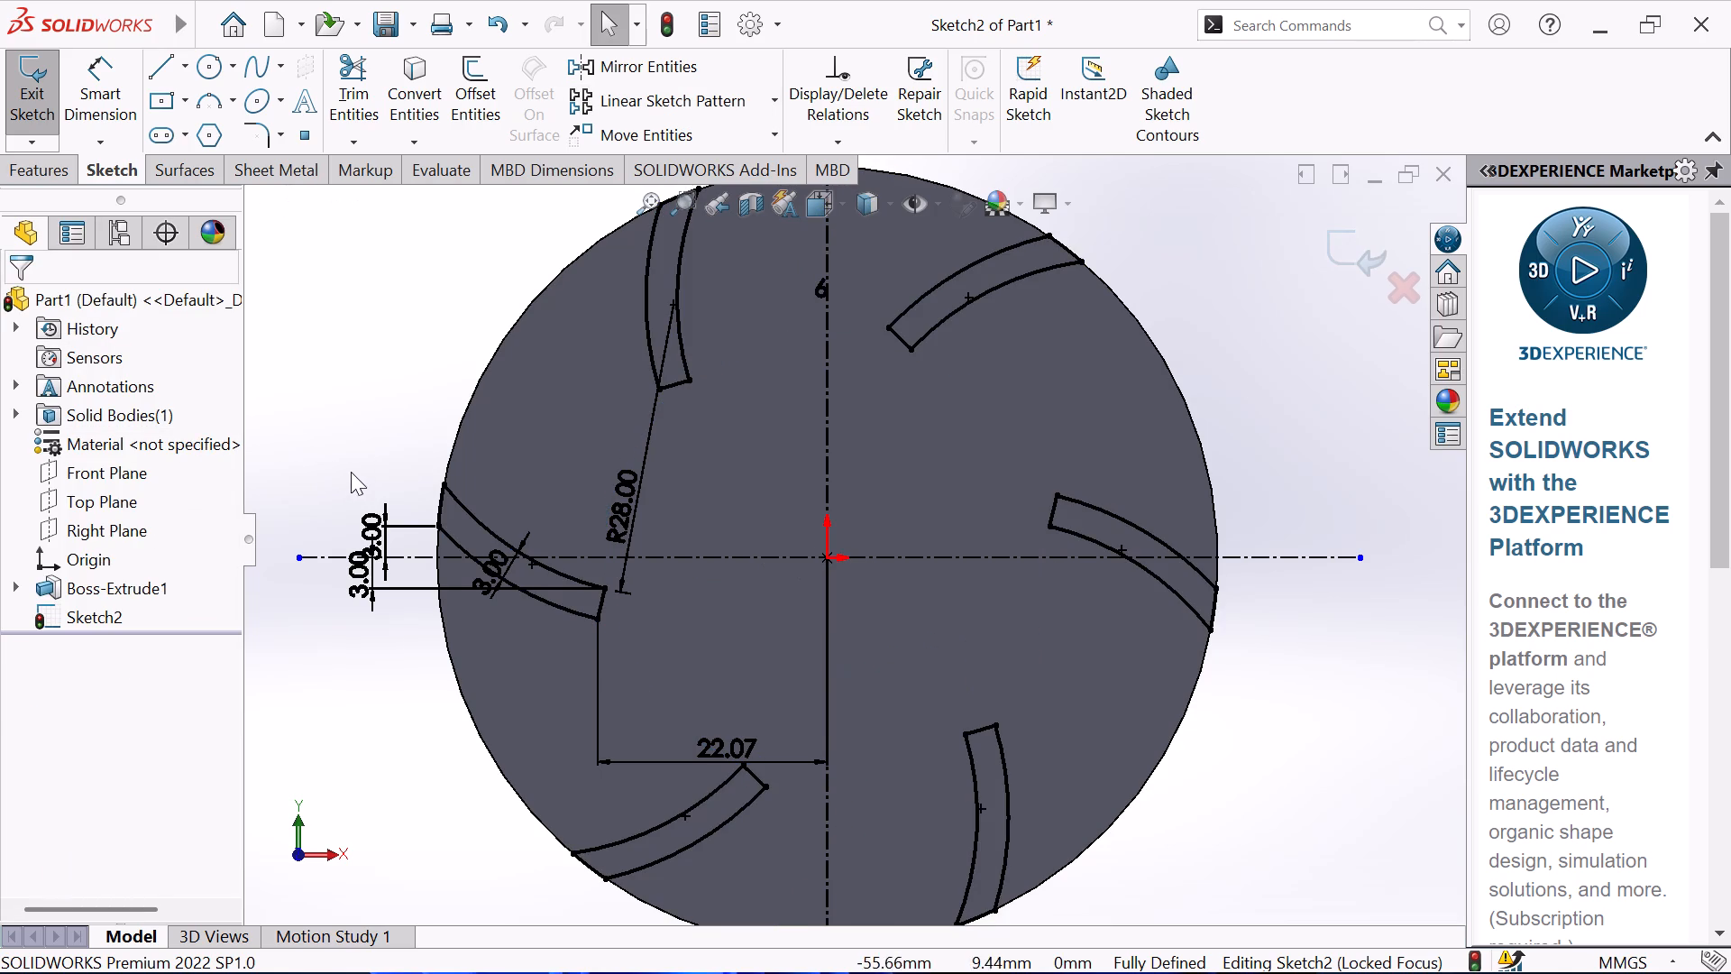
left_click(57, 170)
left_click(52, 93)
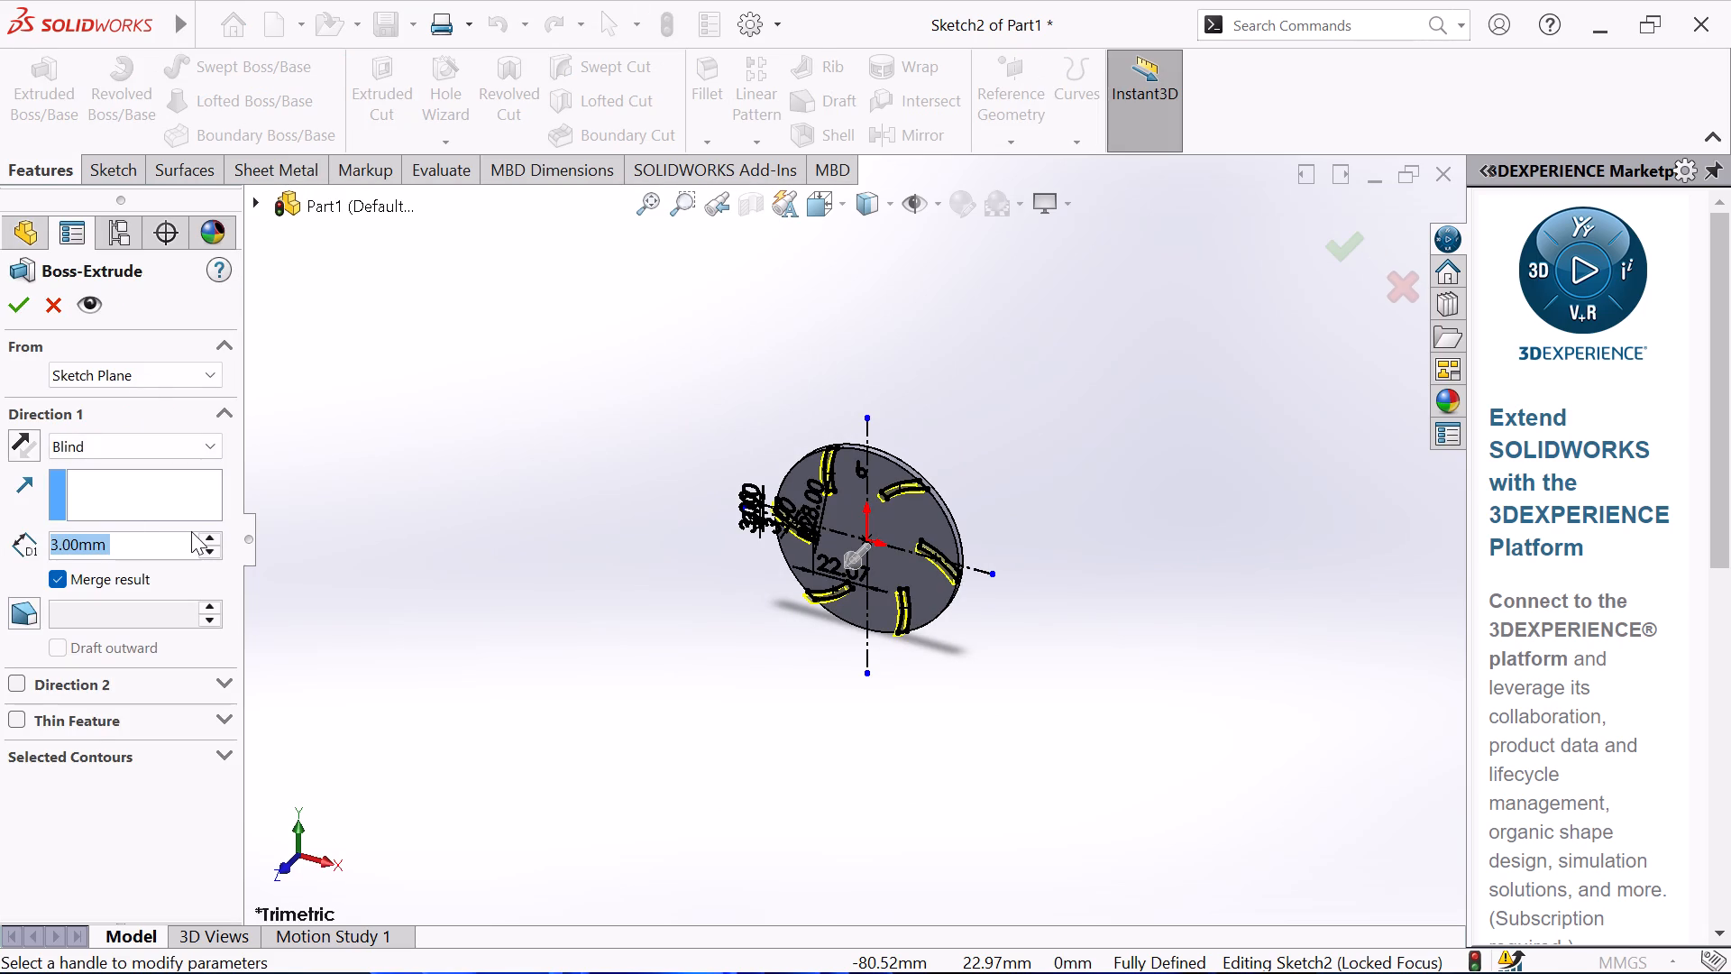
left_click(215, 538)
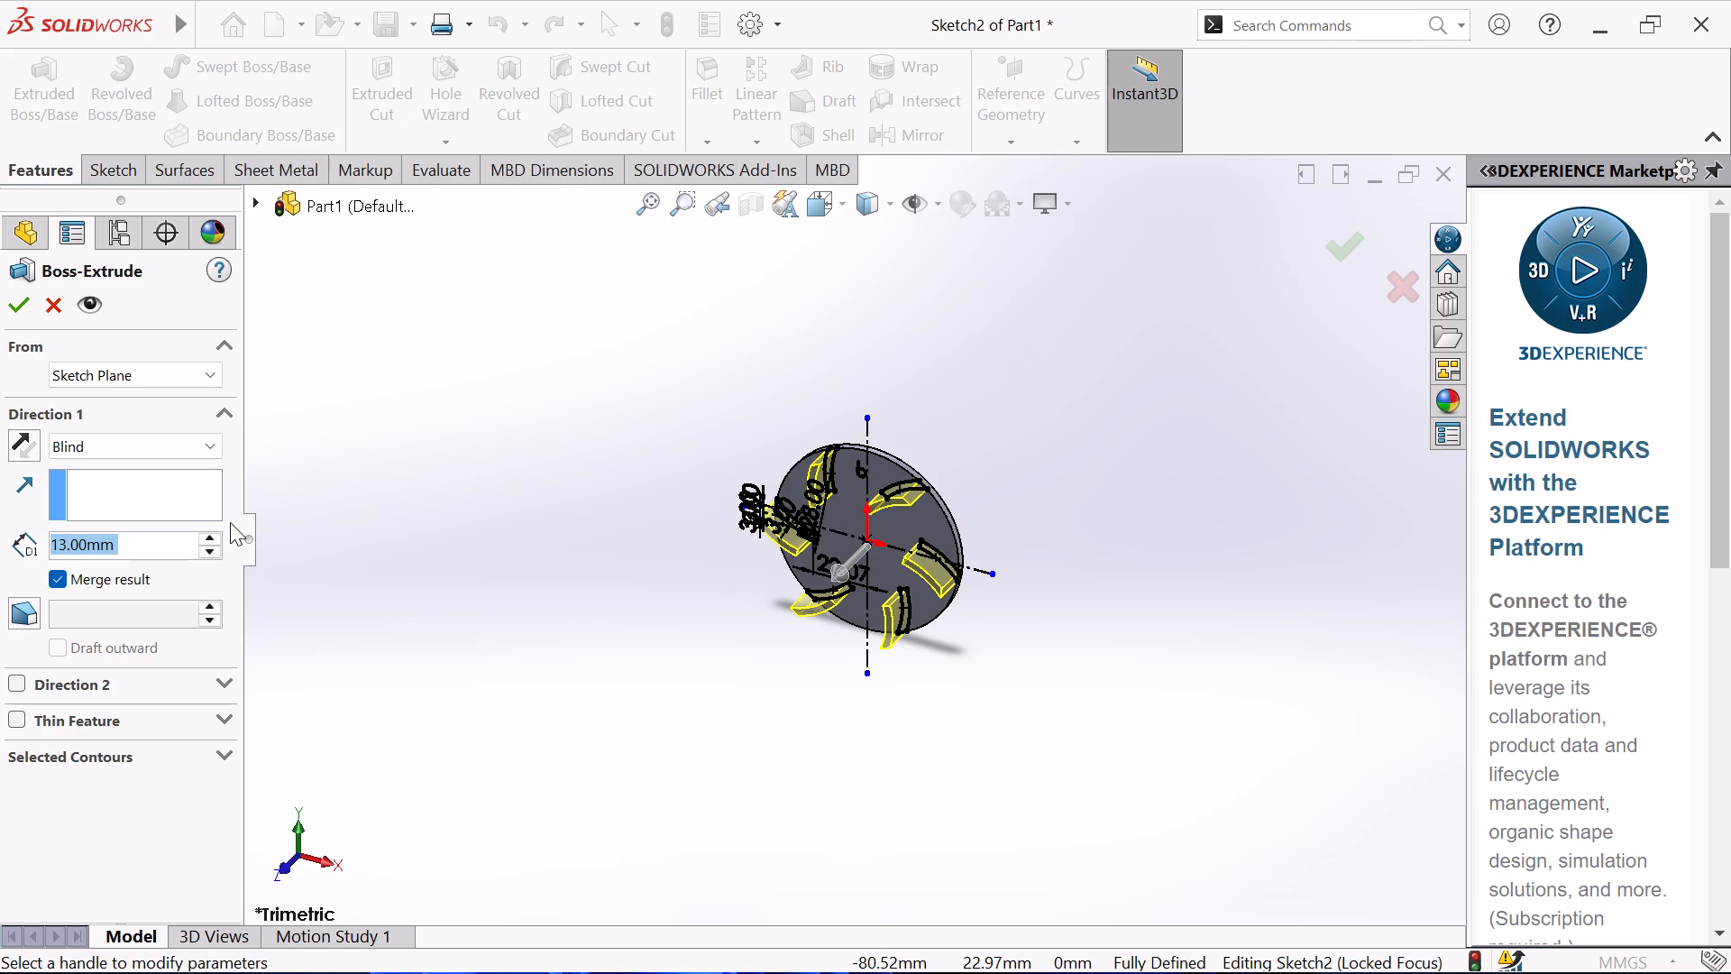
key("1")
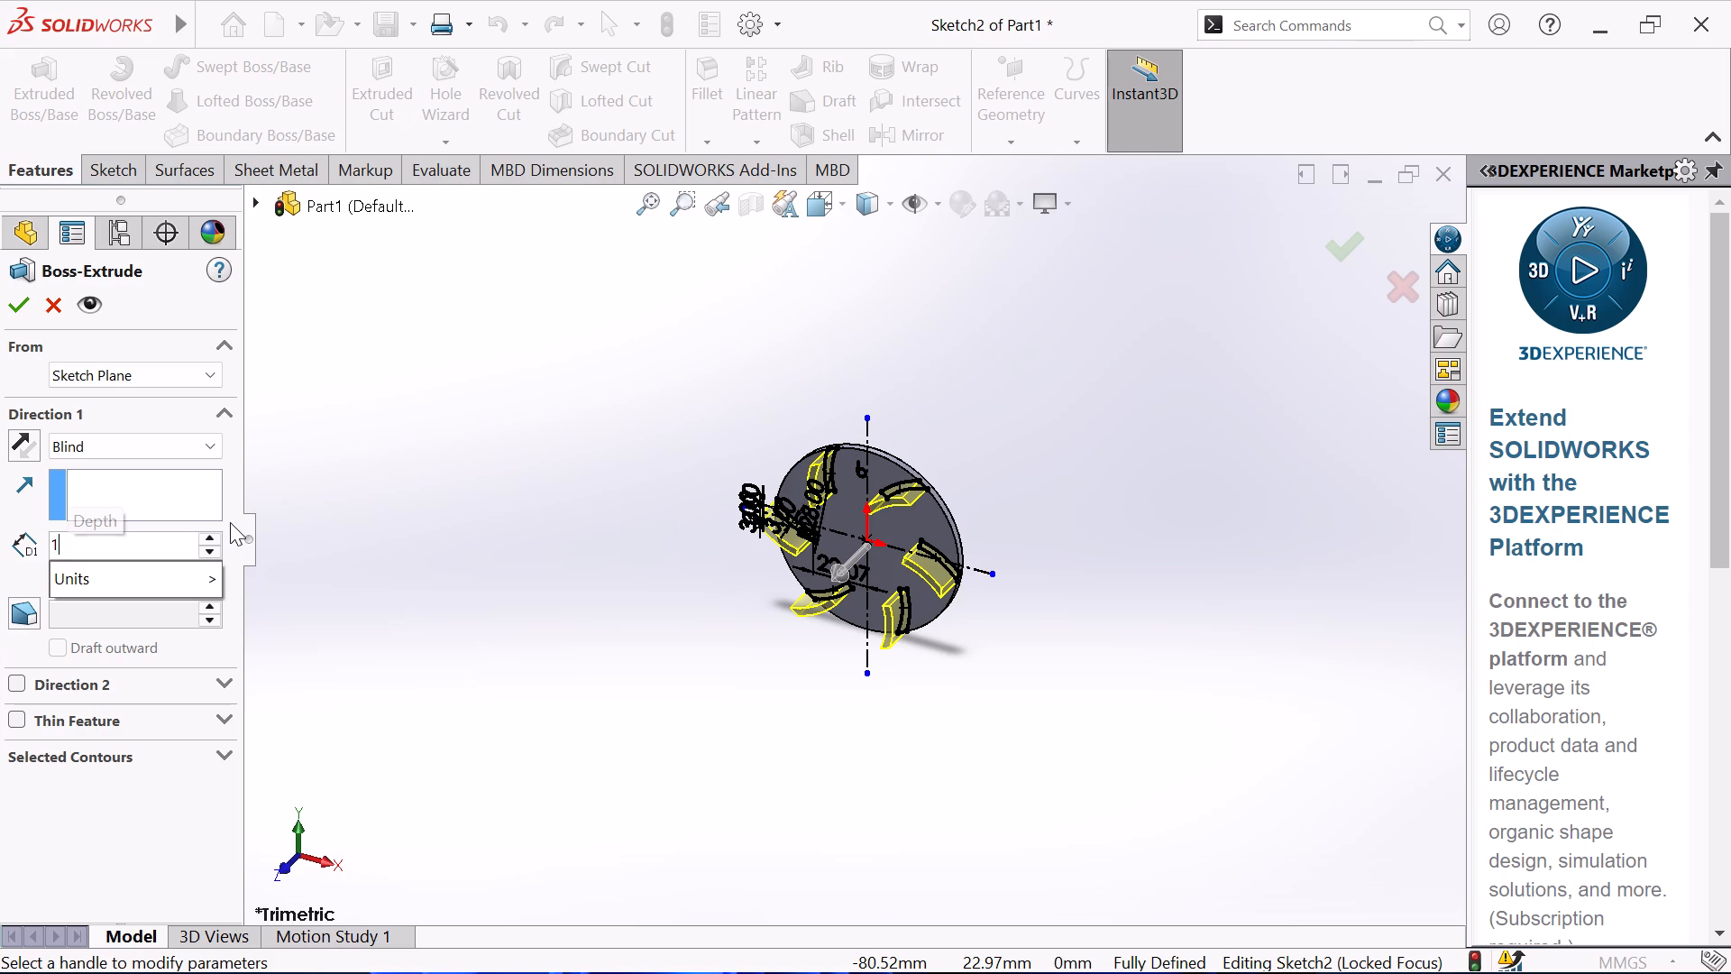
key("4")
key("Return")
left_click(6, 296)
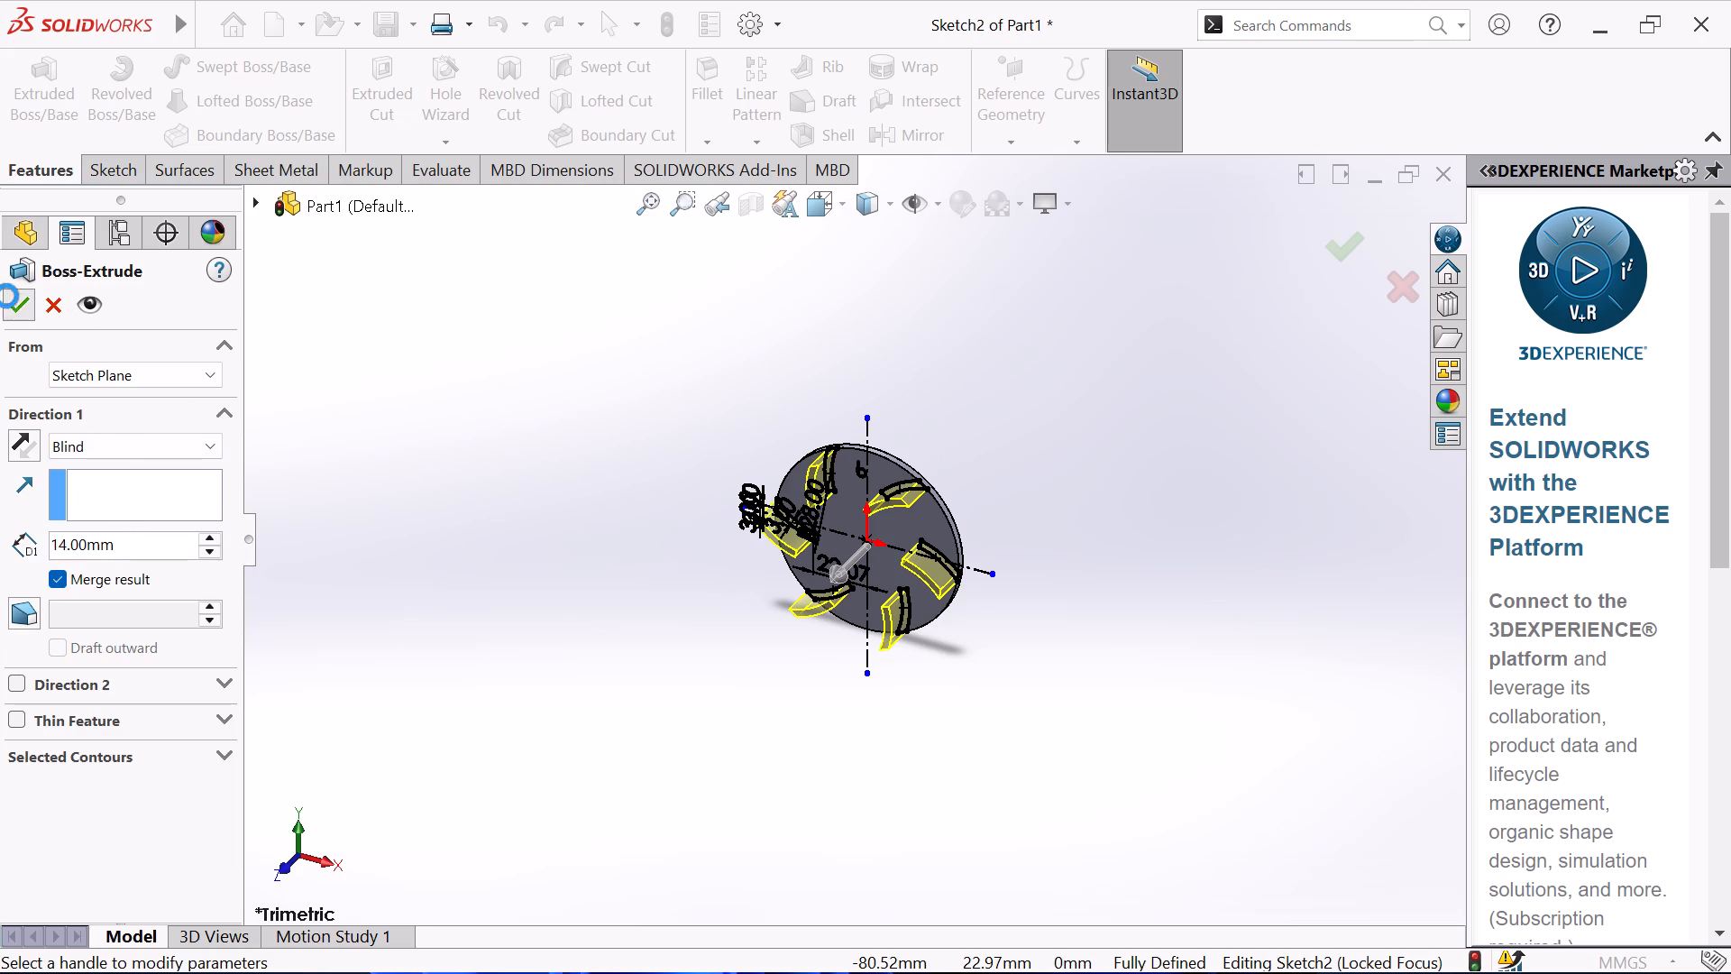
scroll(563, 533, "down", 2)
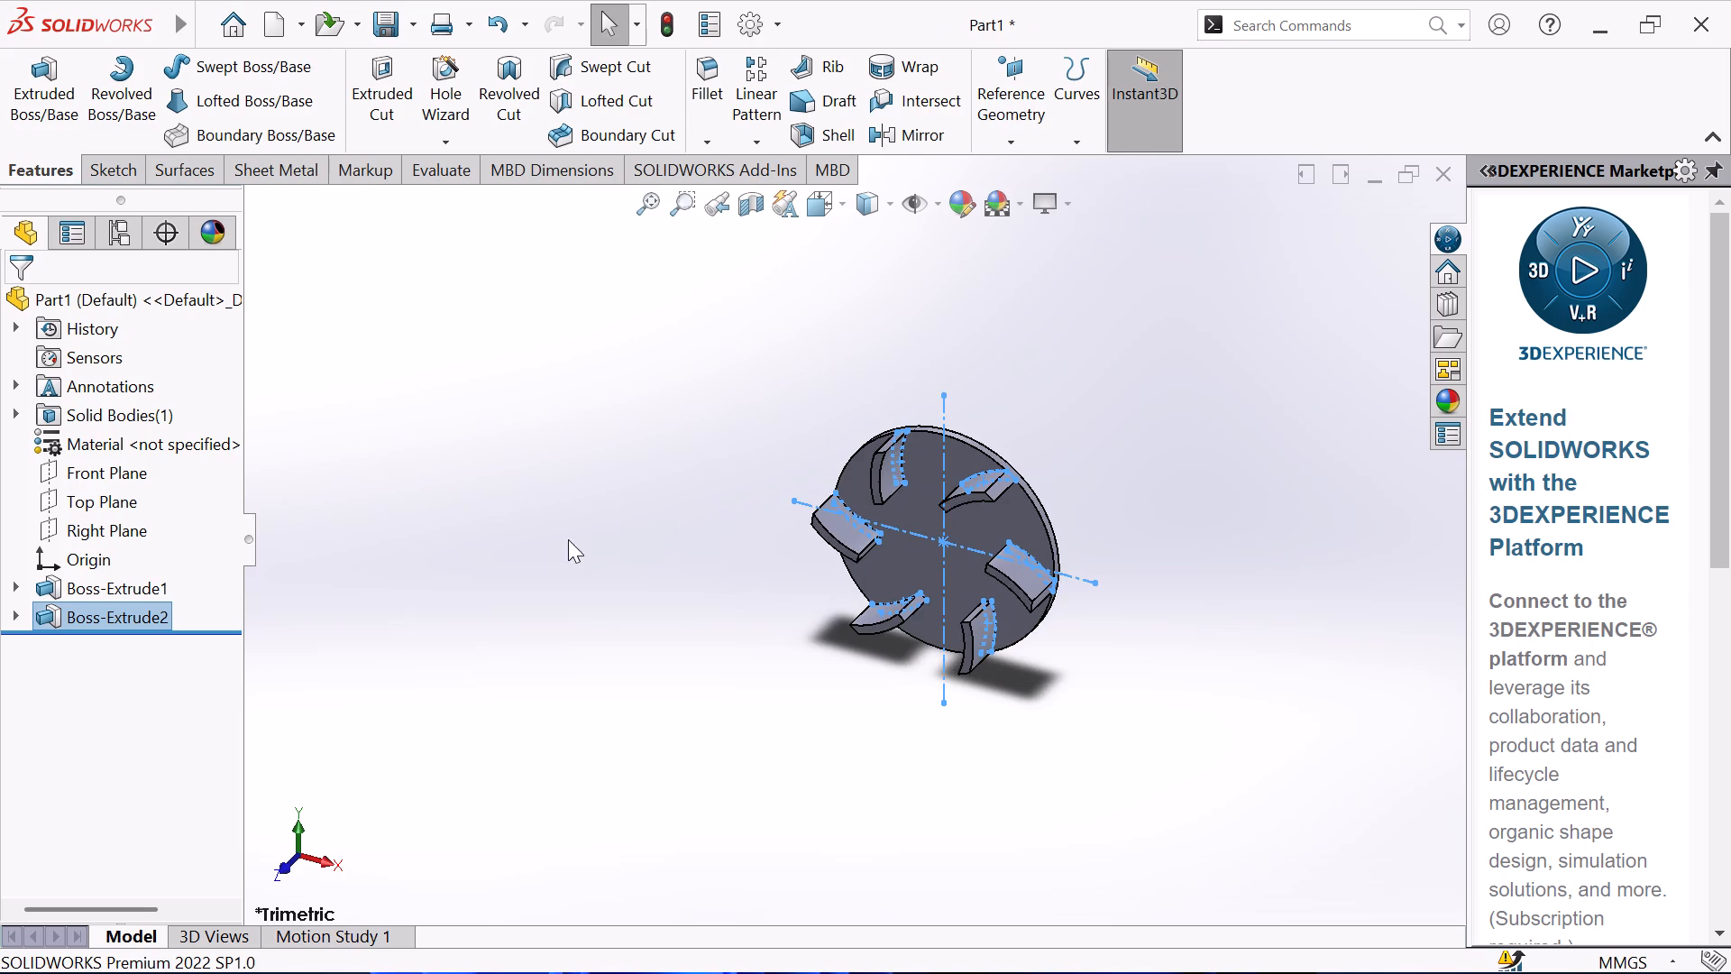
Set up a 3 mm fillet on the inner-end edges where three neighbouring blades meet the disc face.
left_click(588, 547)
middle_click_drag(664, 528, 739, 325)
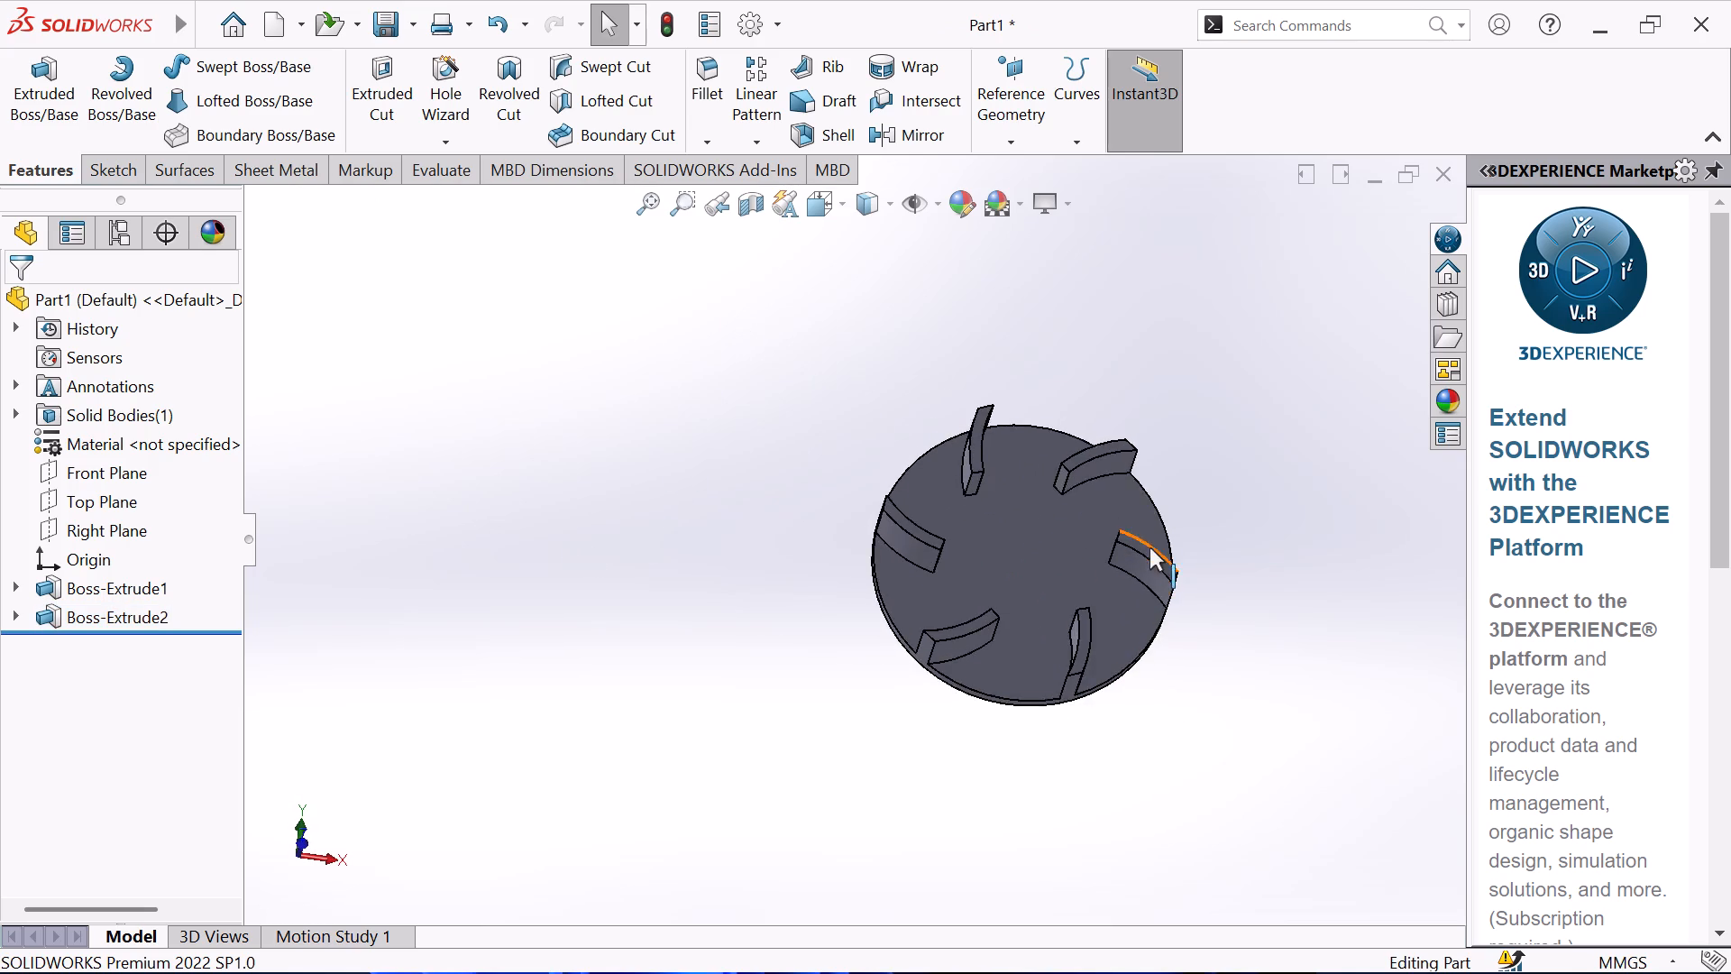
scroll(1149, 549, "down", 2)
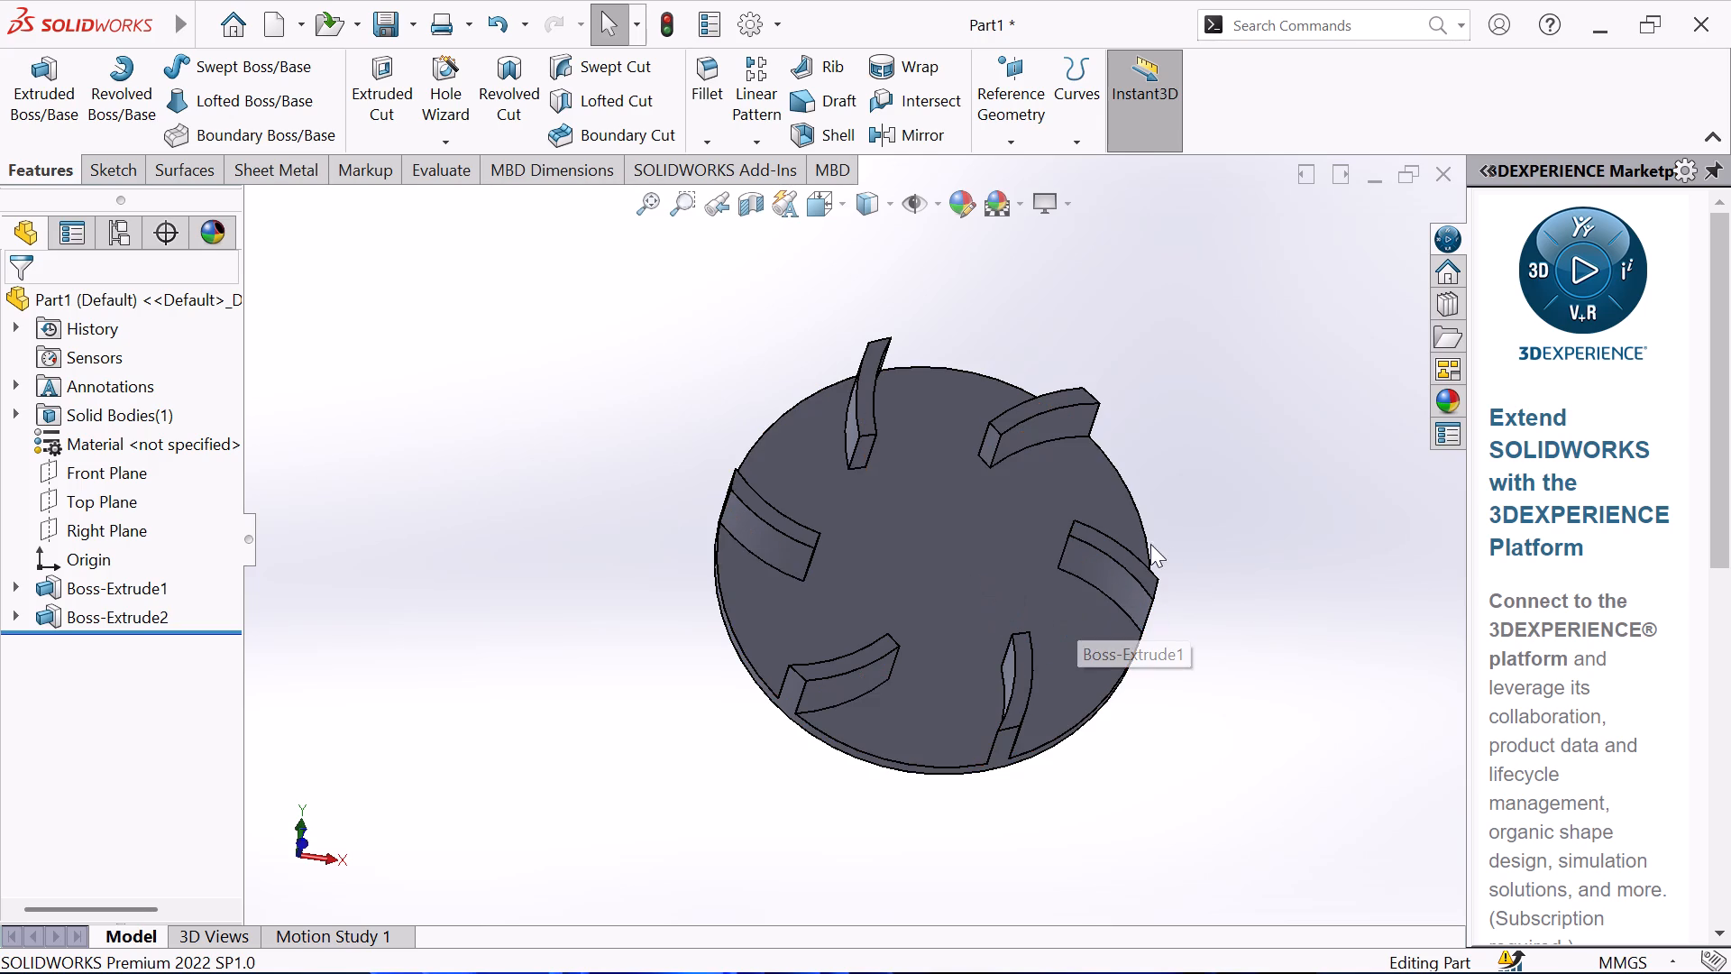
left_click(717, 64)
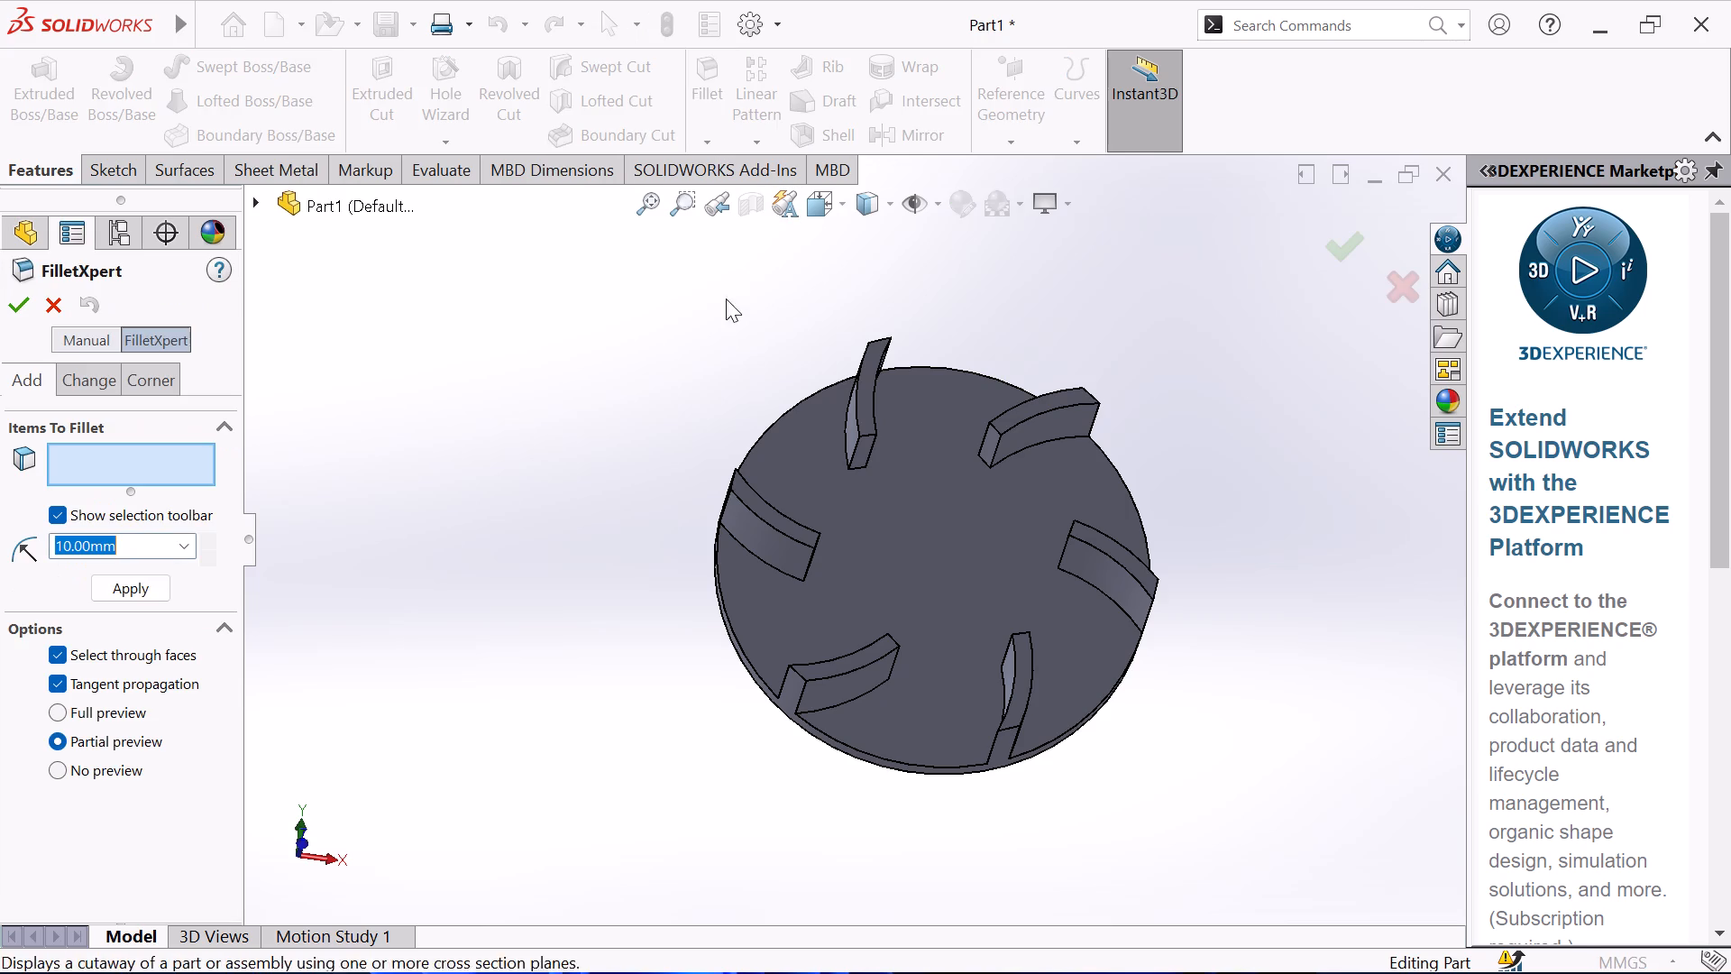
key("3")
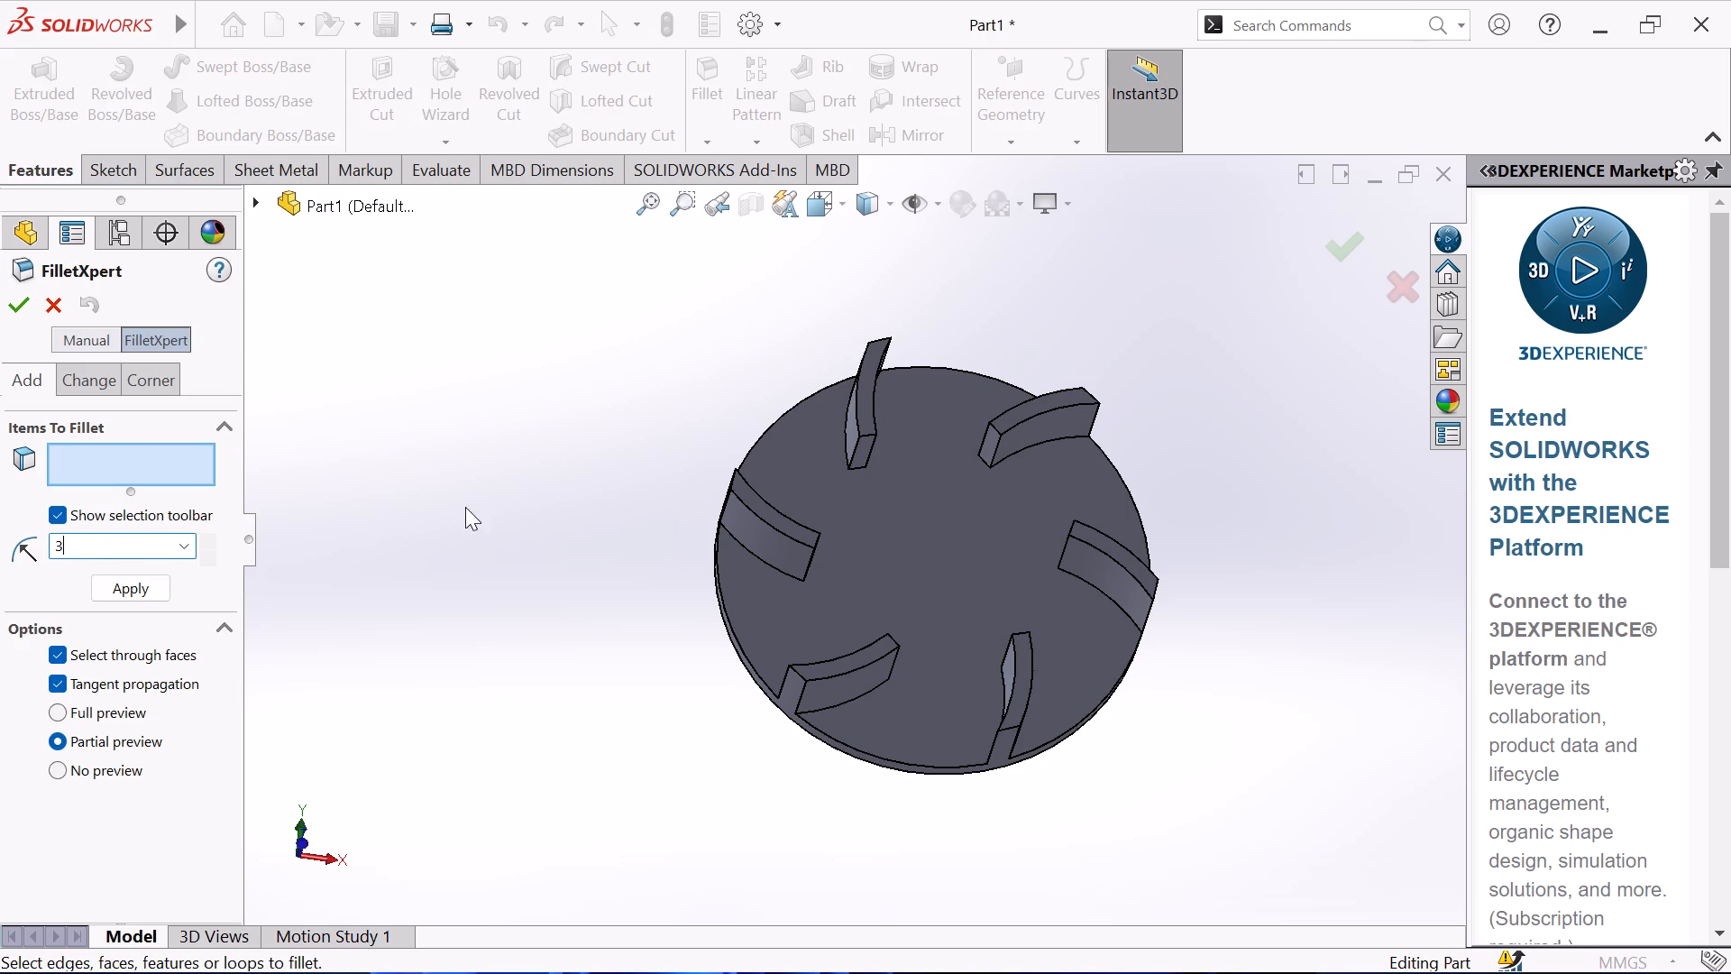
left_click(477, 510)
scroll(1046, 539, "down", 2)
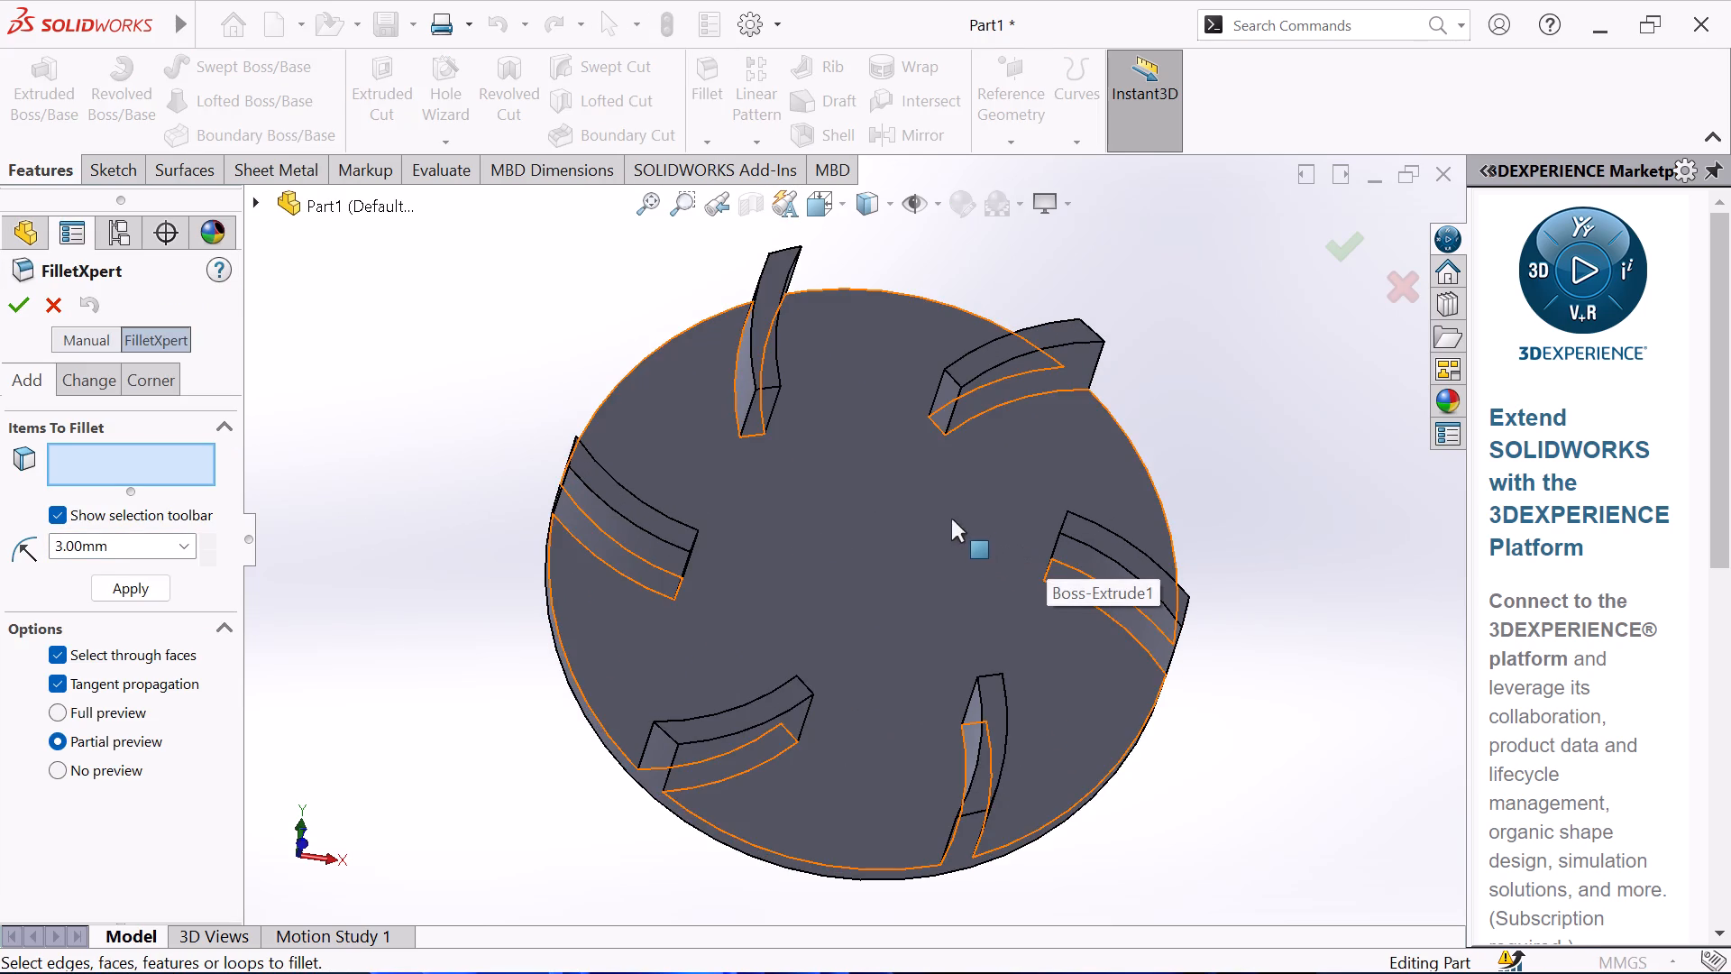
left_click(756, 434)
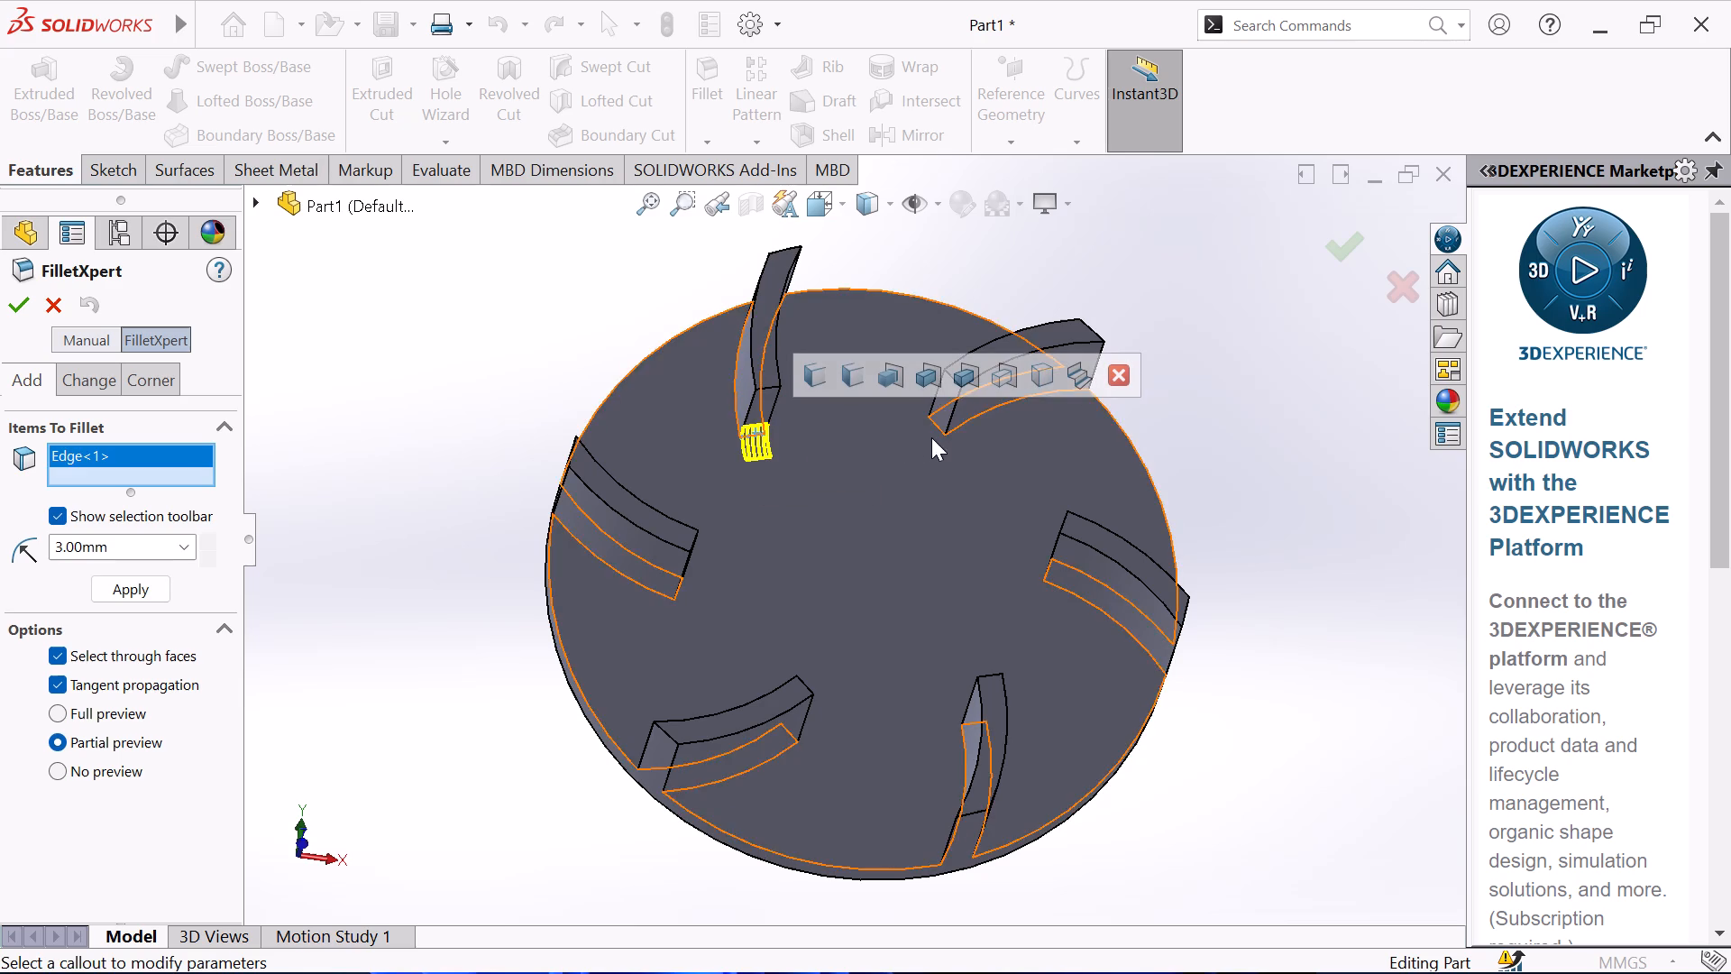
left_click(939, 429)
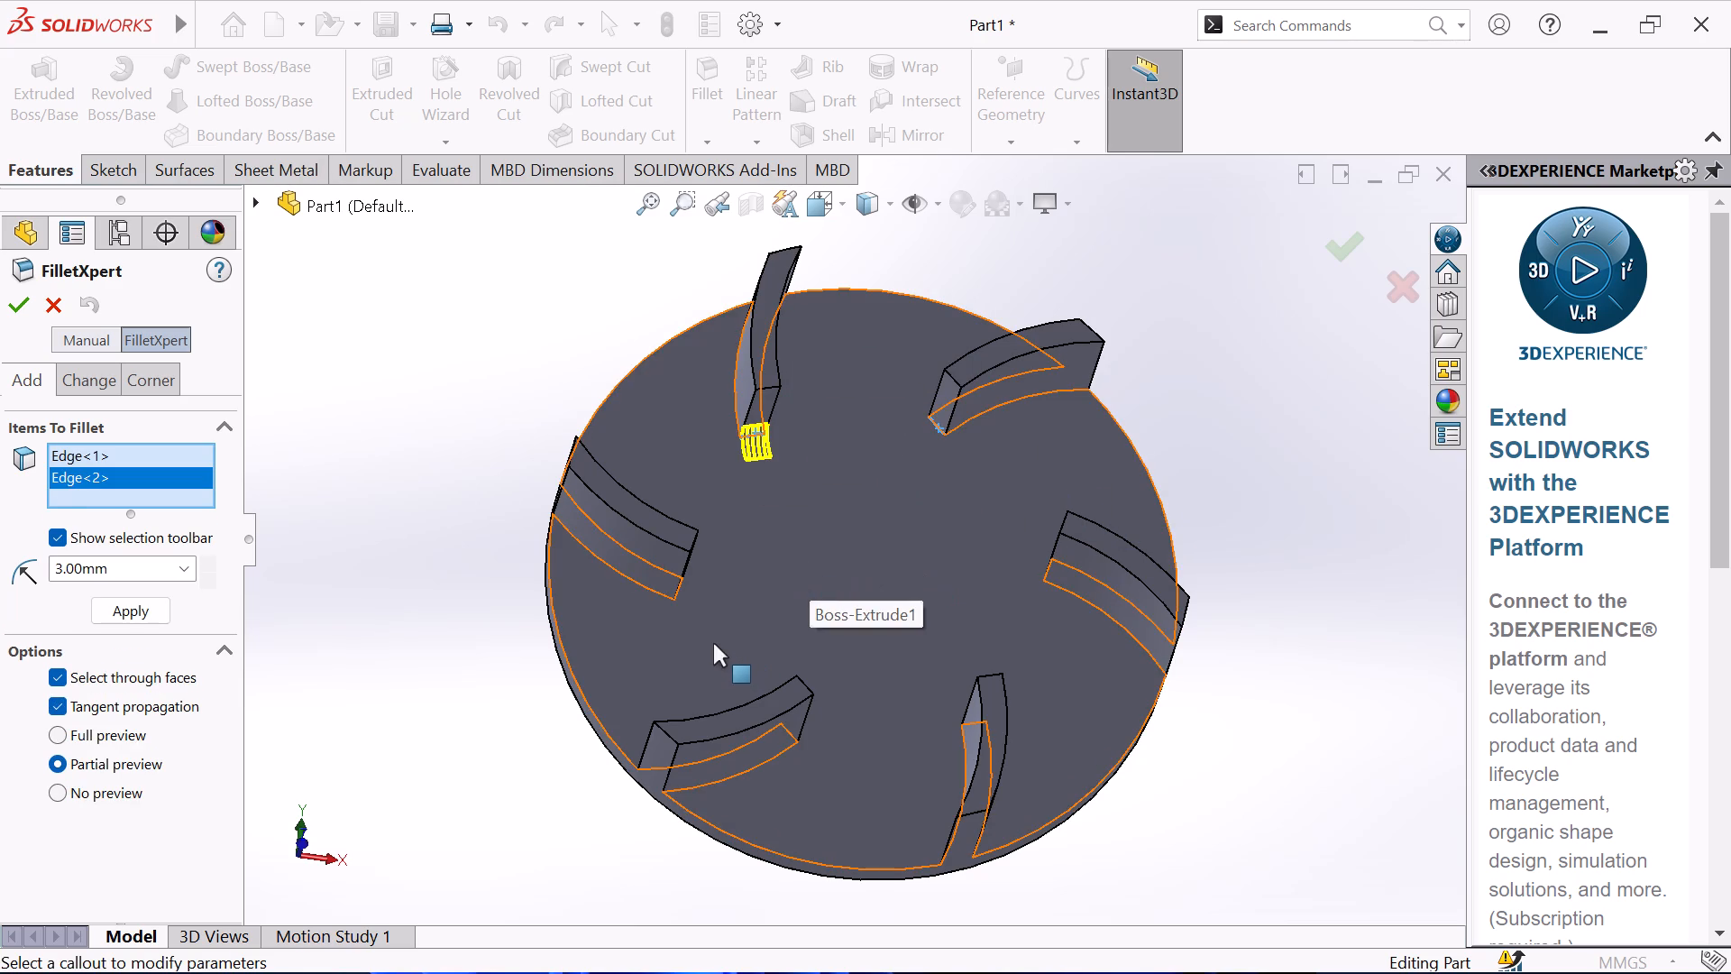
left_click(682, 586)
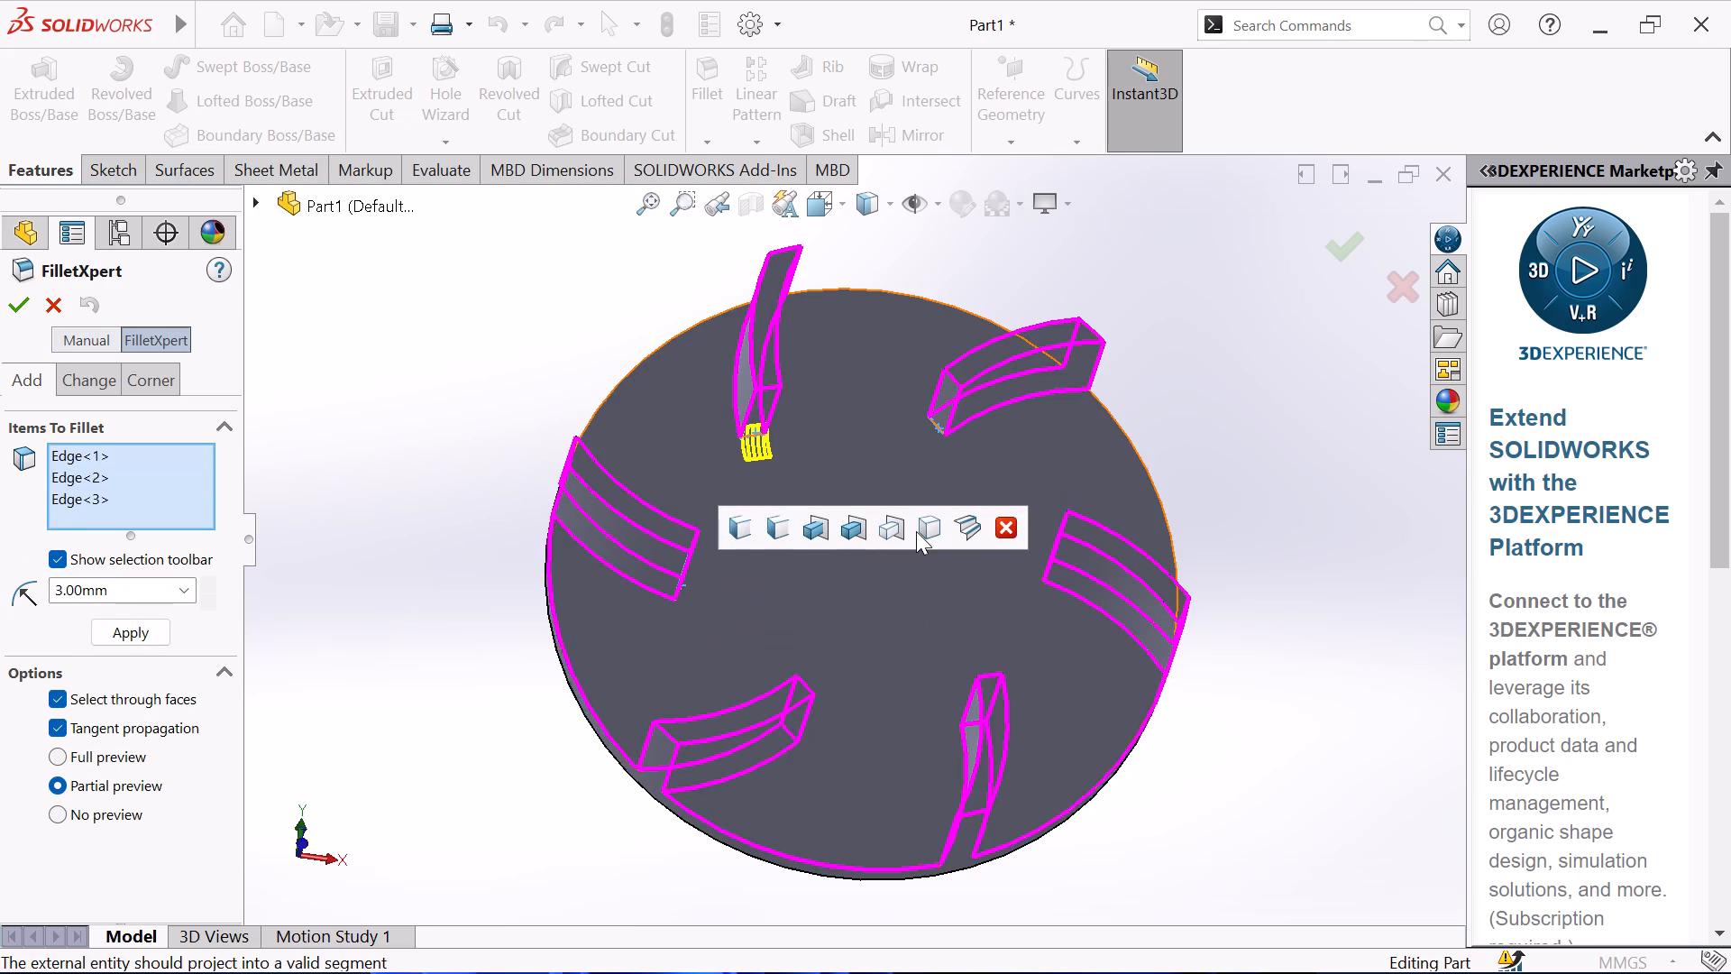
middle_click_drag(1358, 457, 1299, 464)
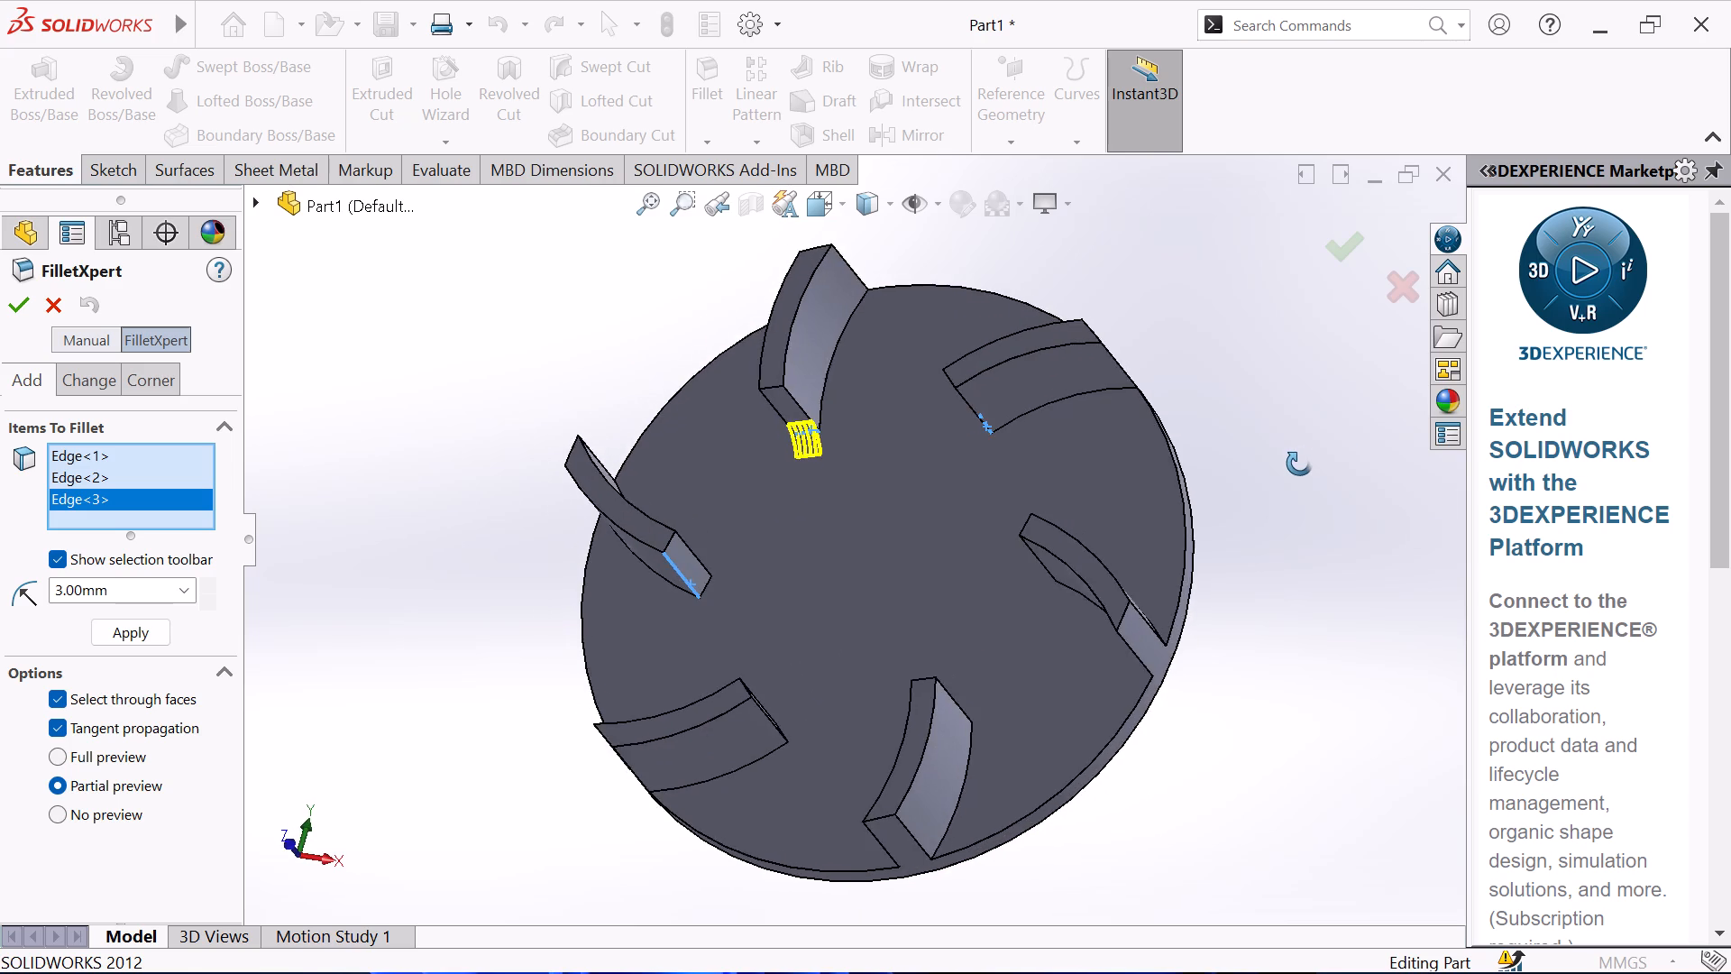
middle_click_drag(1299, 464, 1314, 436)
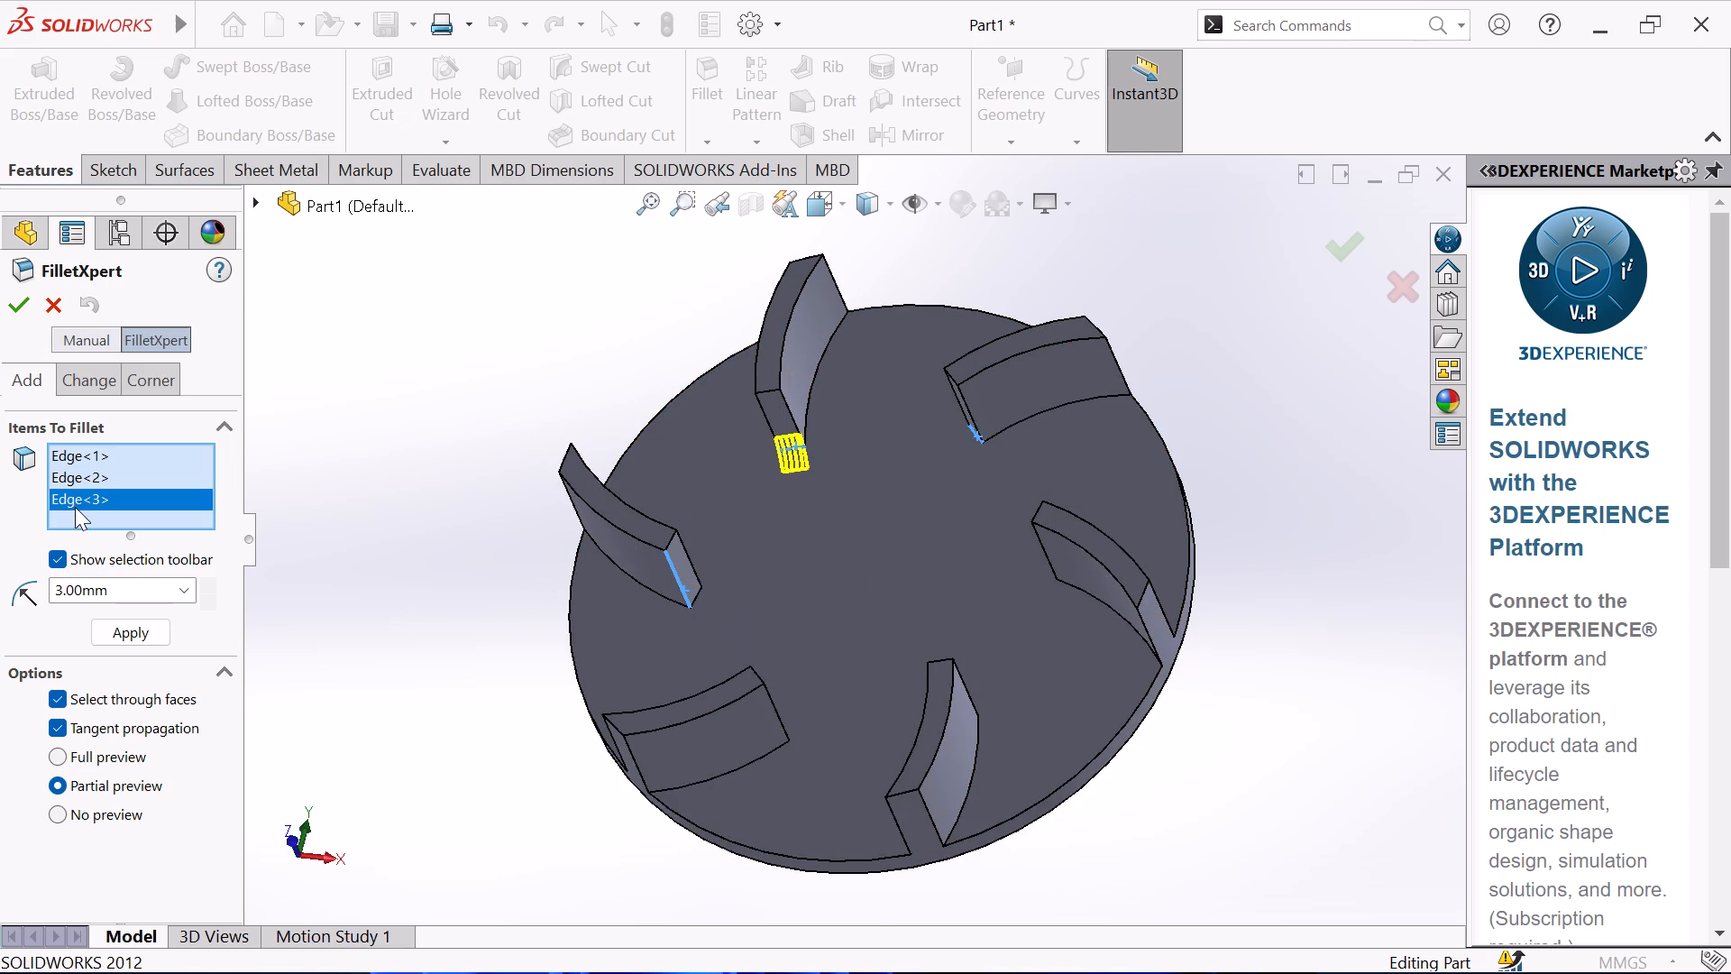
right_click(87, 501)
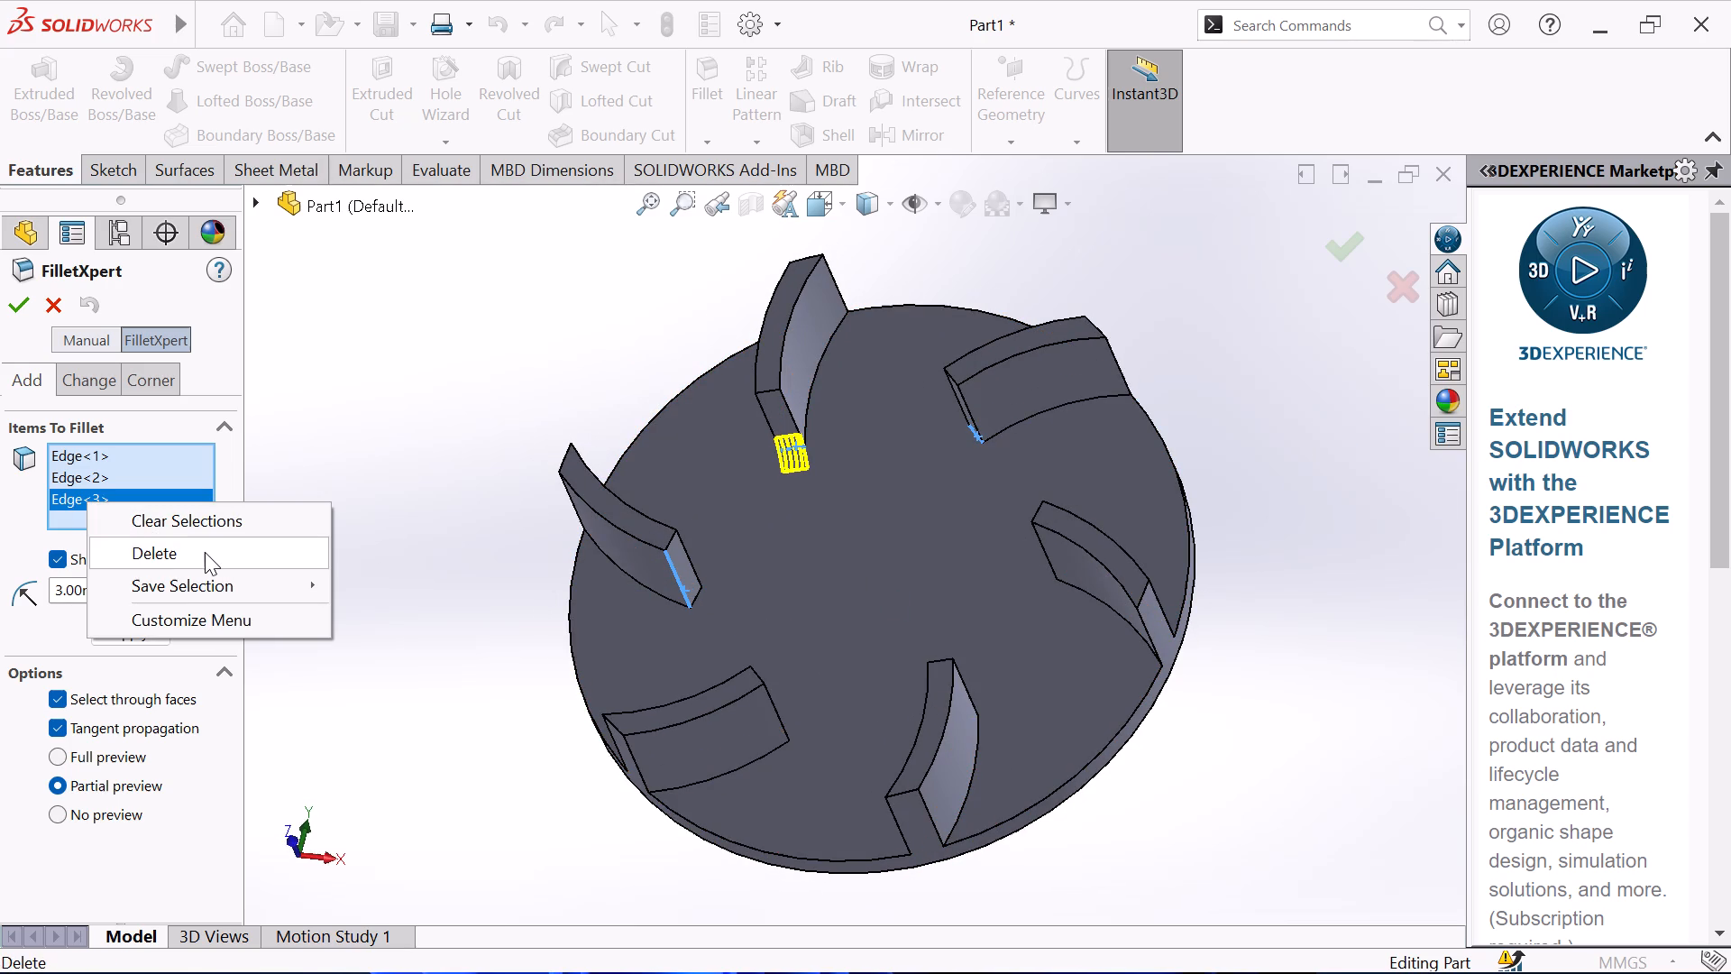
left_click(213, 557)
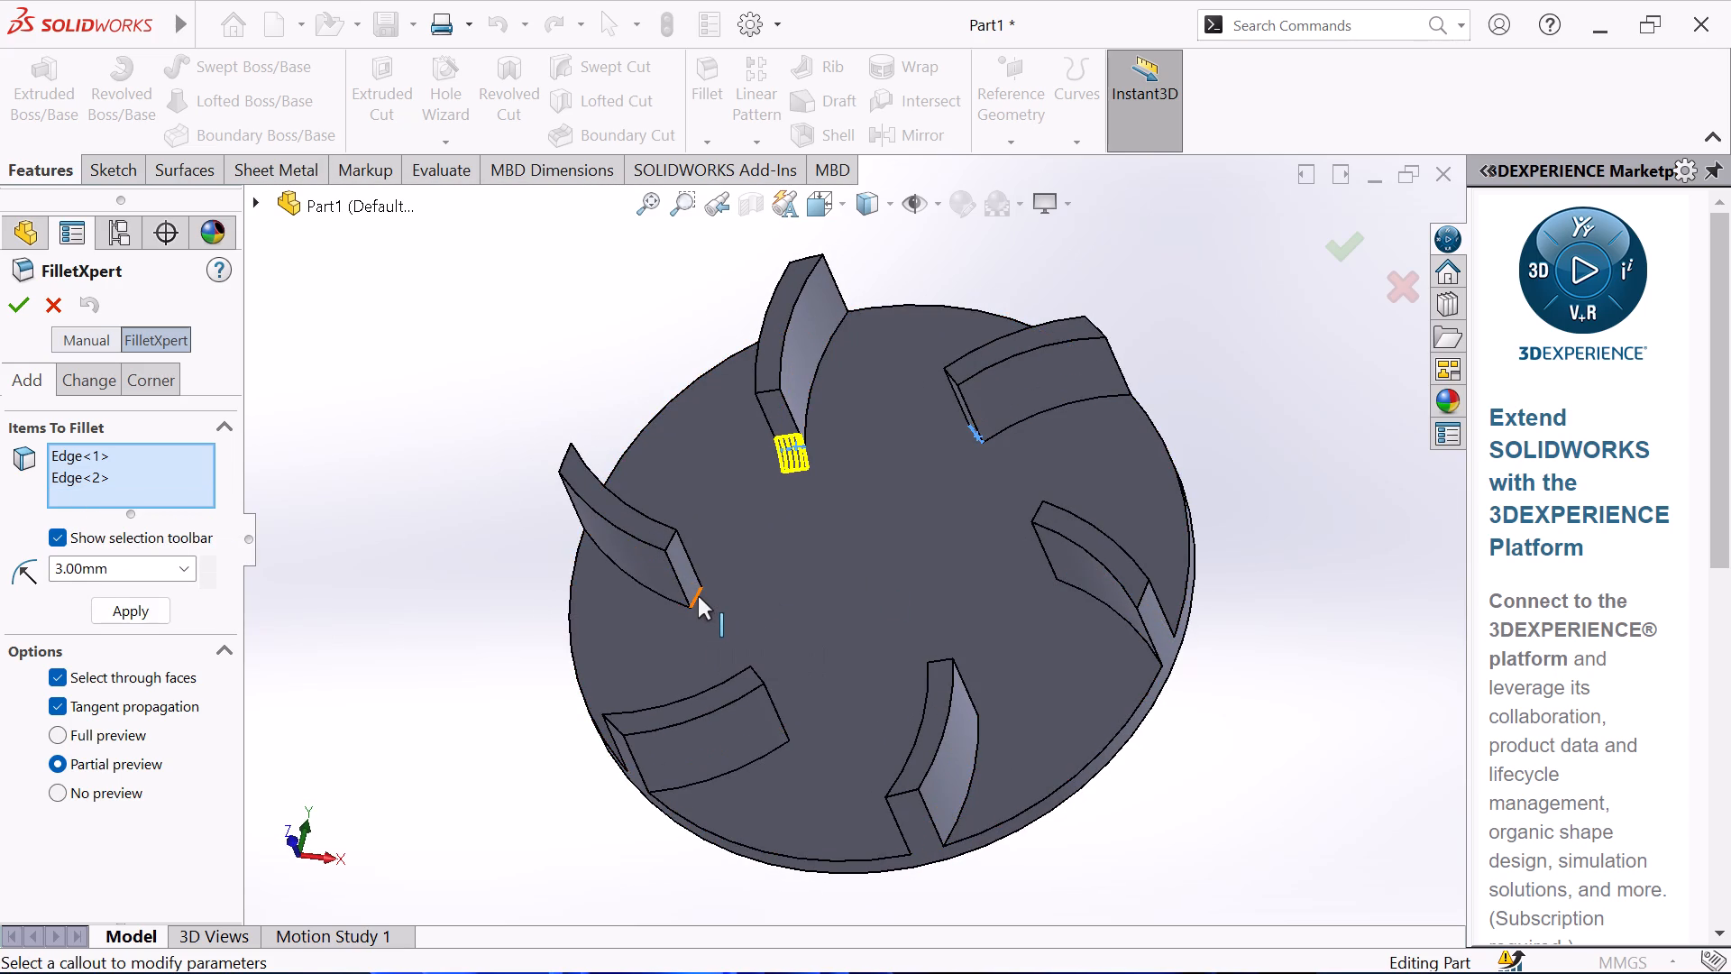
left_click(698, 596)
Add the matching inner-end base edges of the remaining three blades and apply the 3 mm fillet to all six.
middle_click_drag(489, 599, 606, 631)
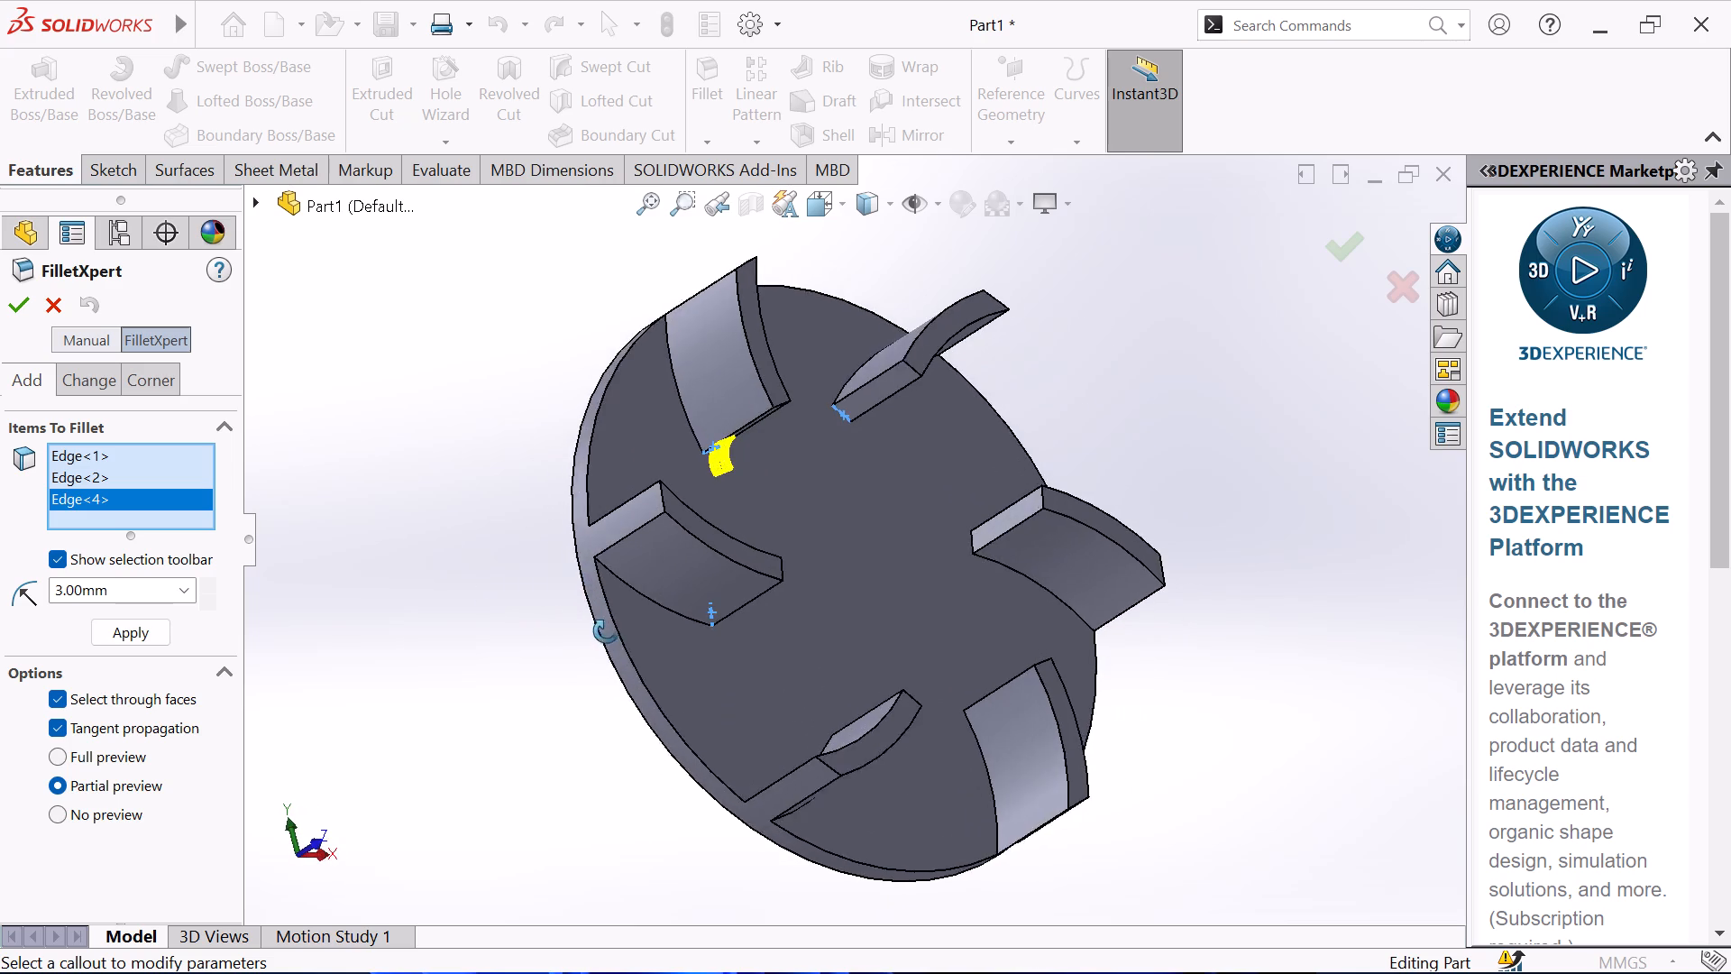
middle_click_drag(606, 631, 607, 633)
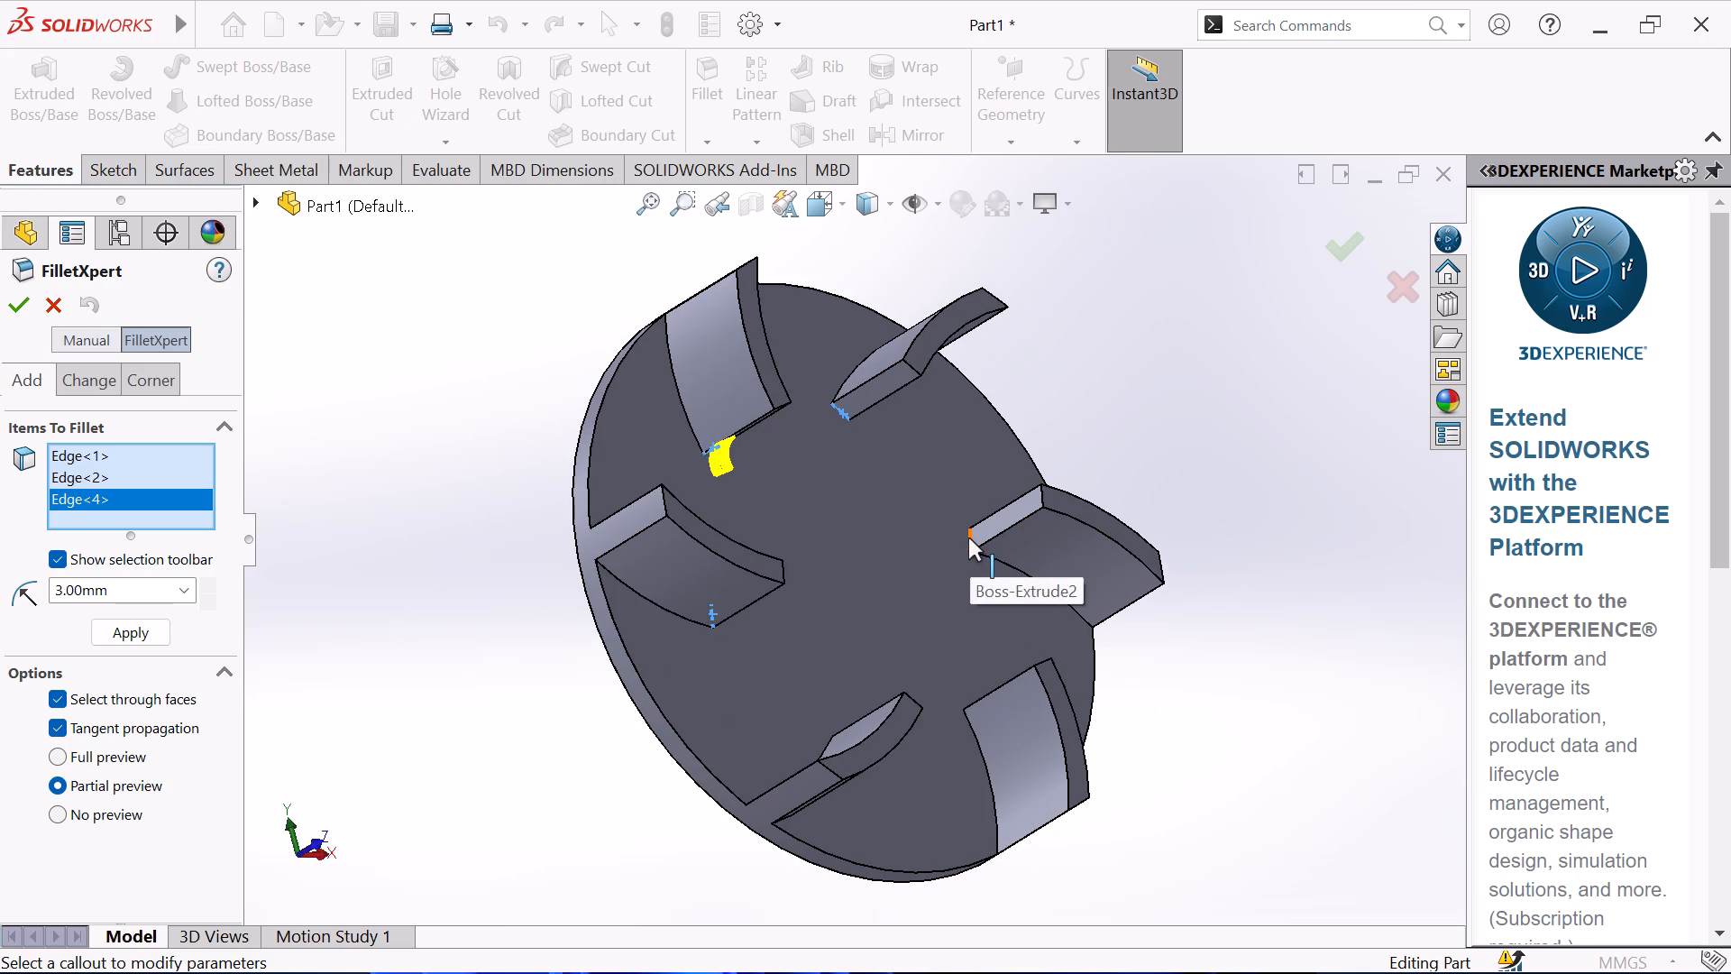
left_click(968, 538)
middle_click_drag(1099, 408, 992, 565)
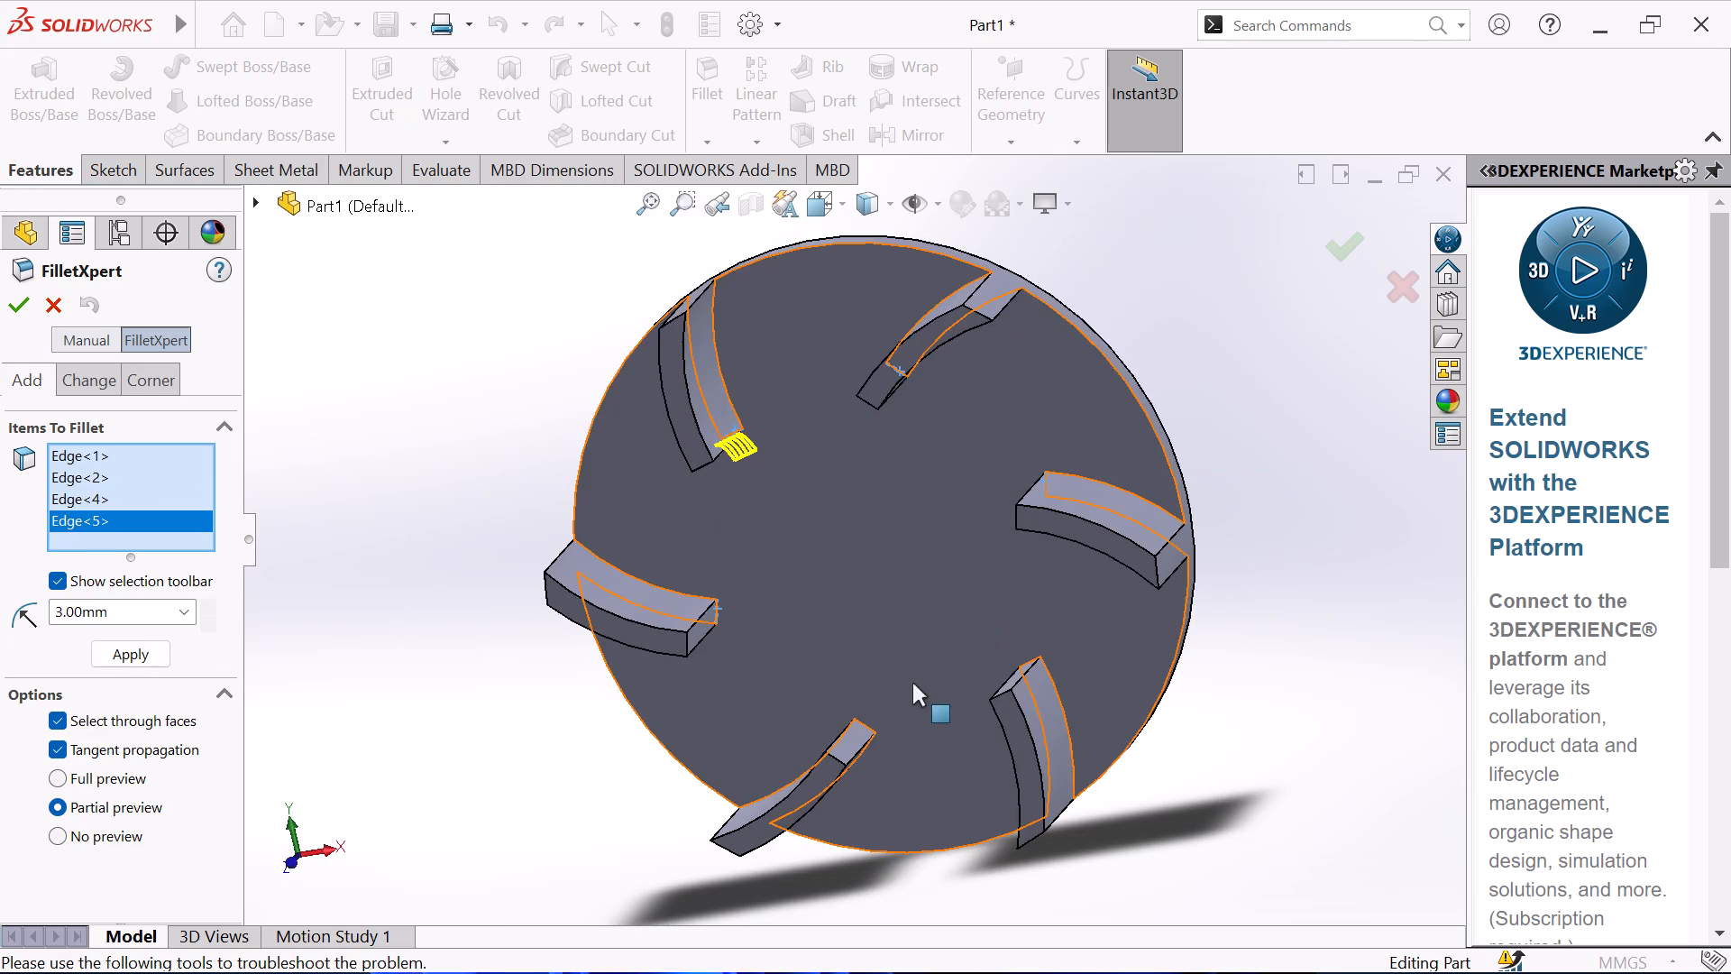
left_click(865, 728)
middle_click_drag(1225, 743, 1228, 745)
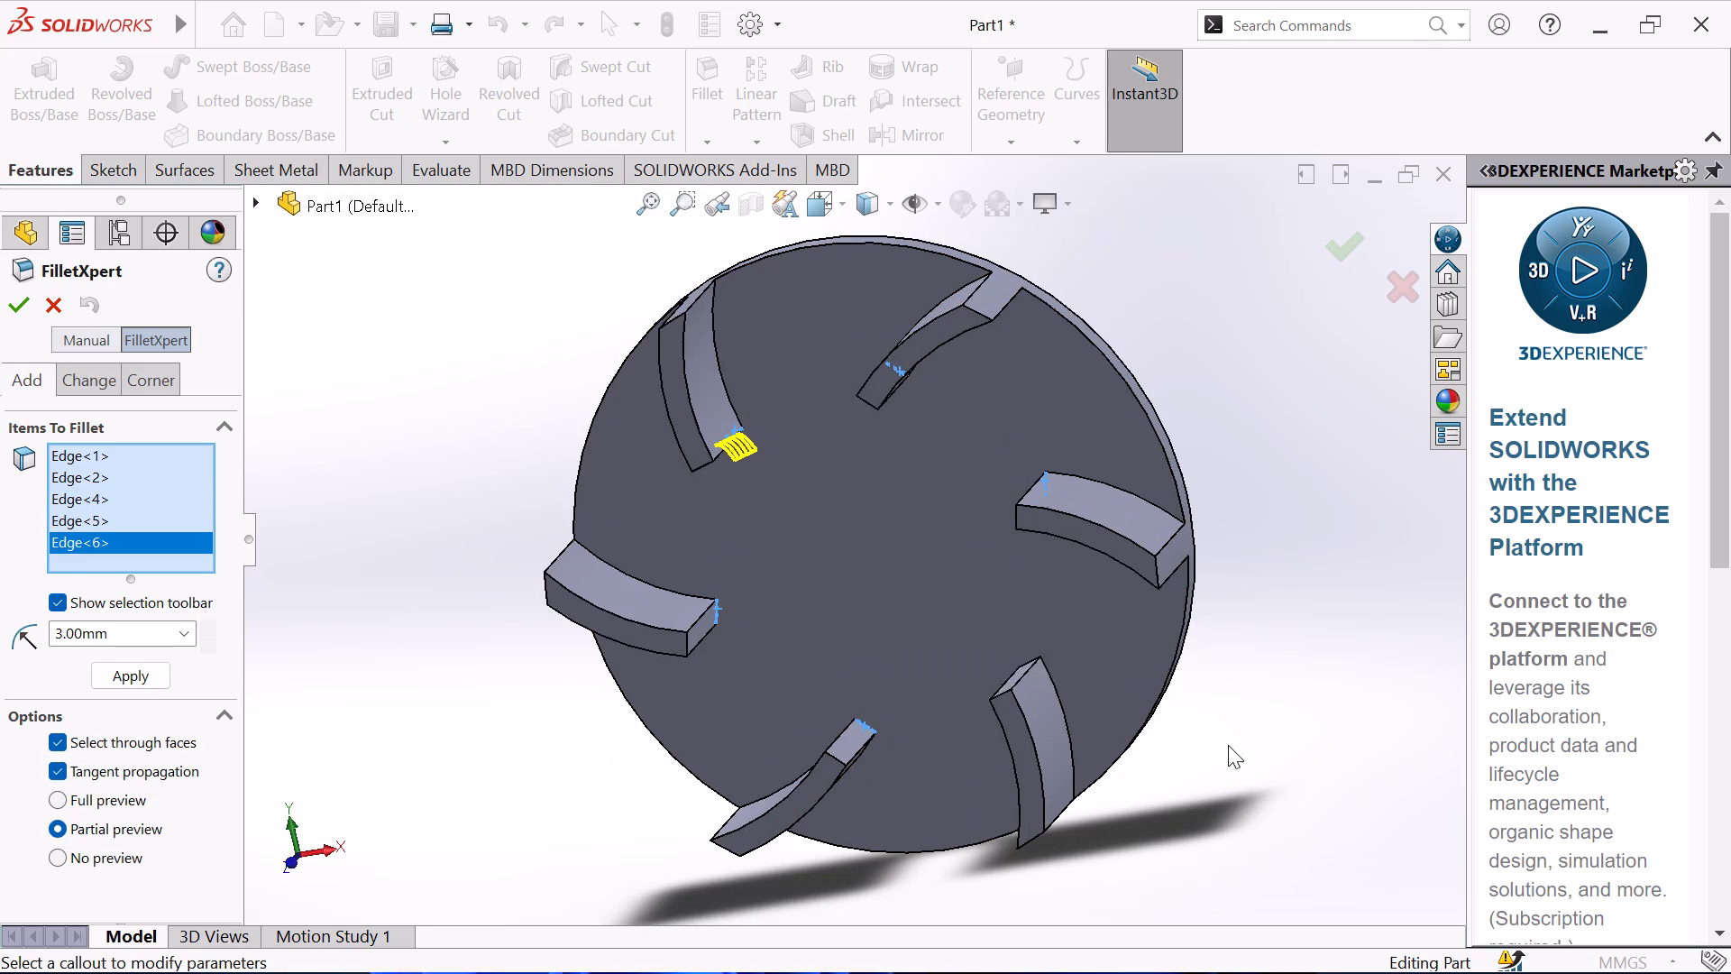
middle_click_drag(1228, 745, 1279, 805)
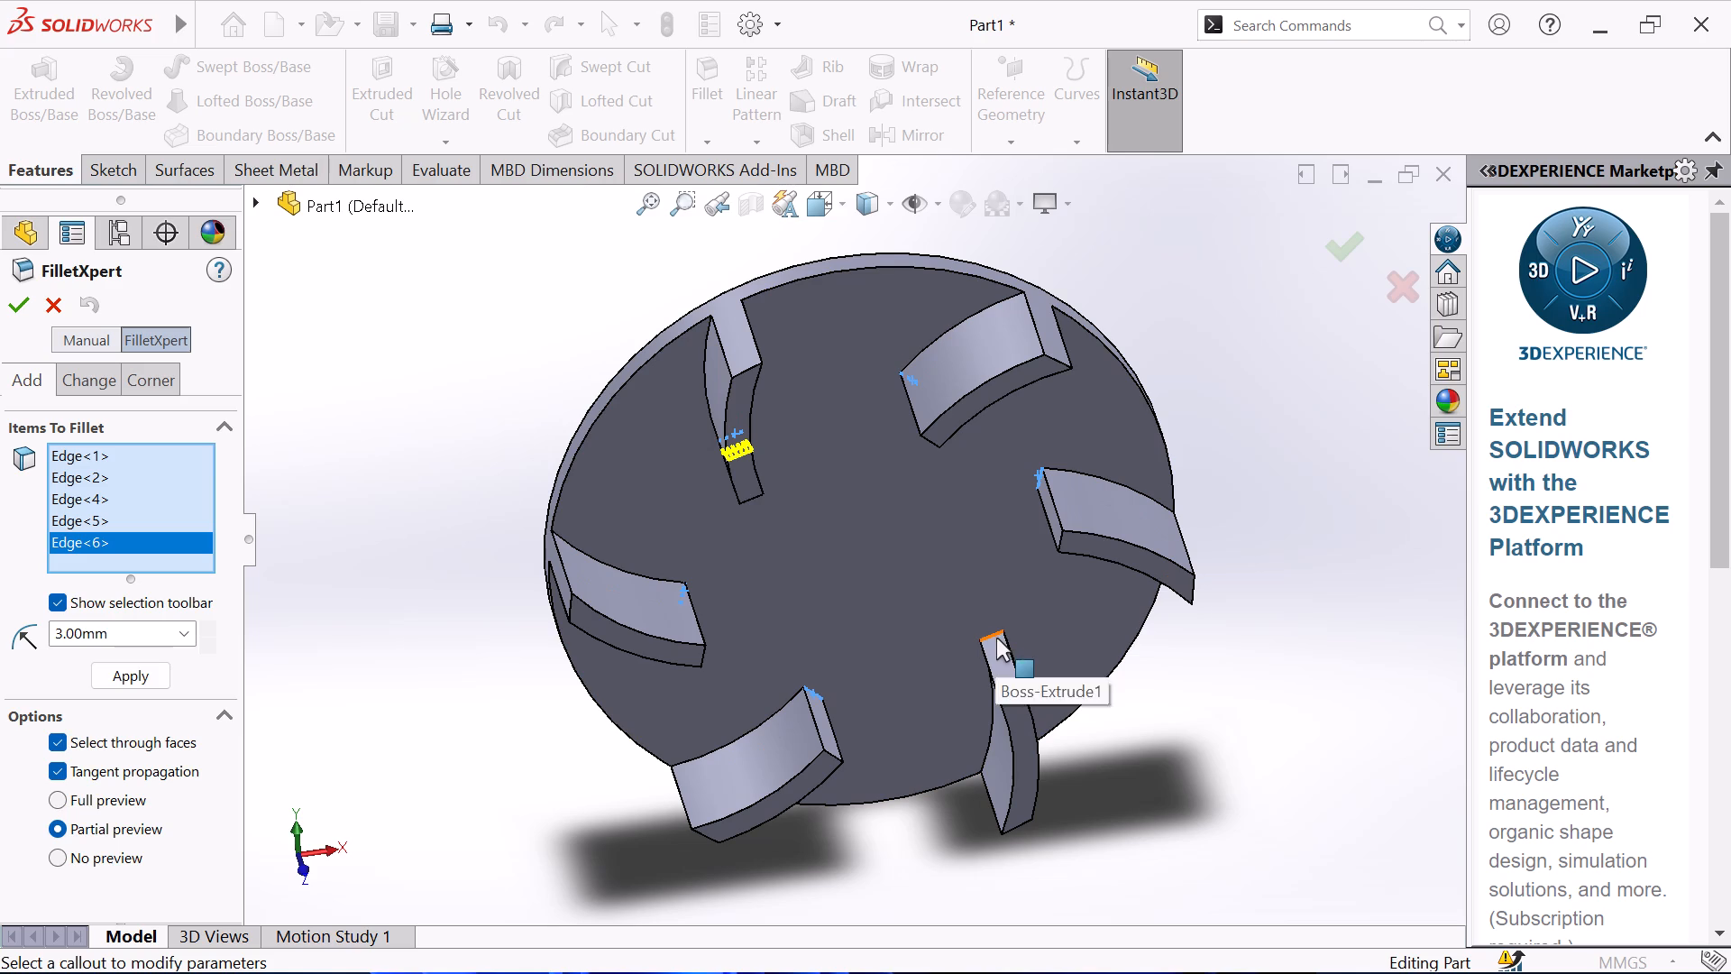
left_click(996, 638)
right_click(161, 562)
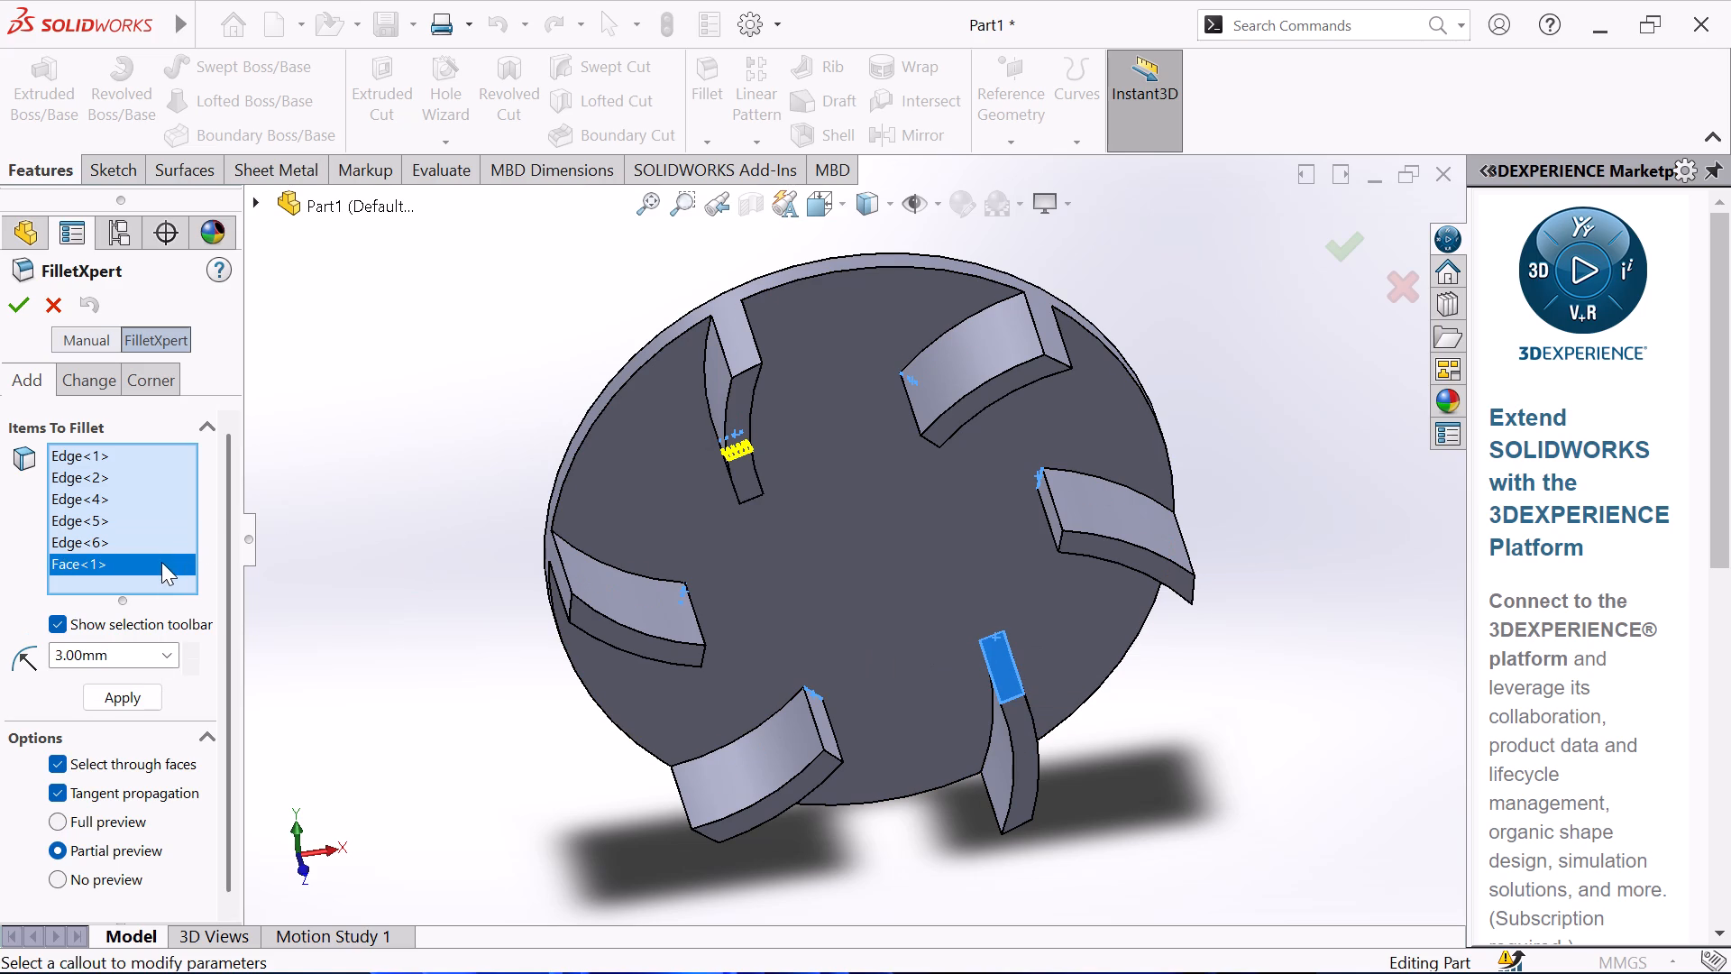
left_click(272, 611)
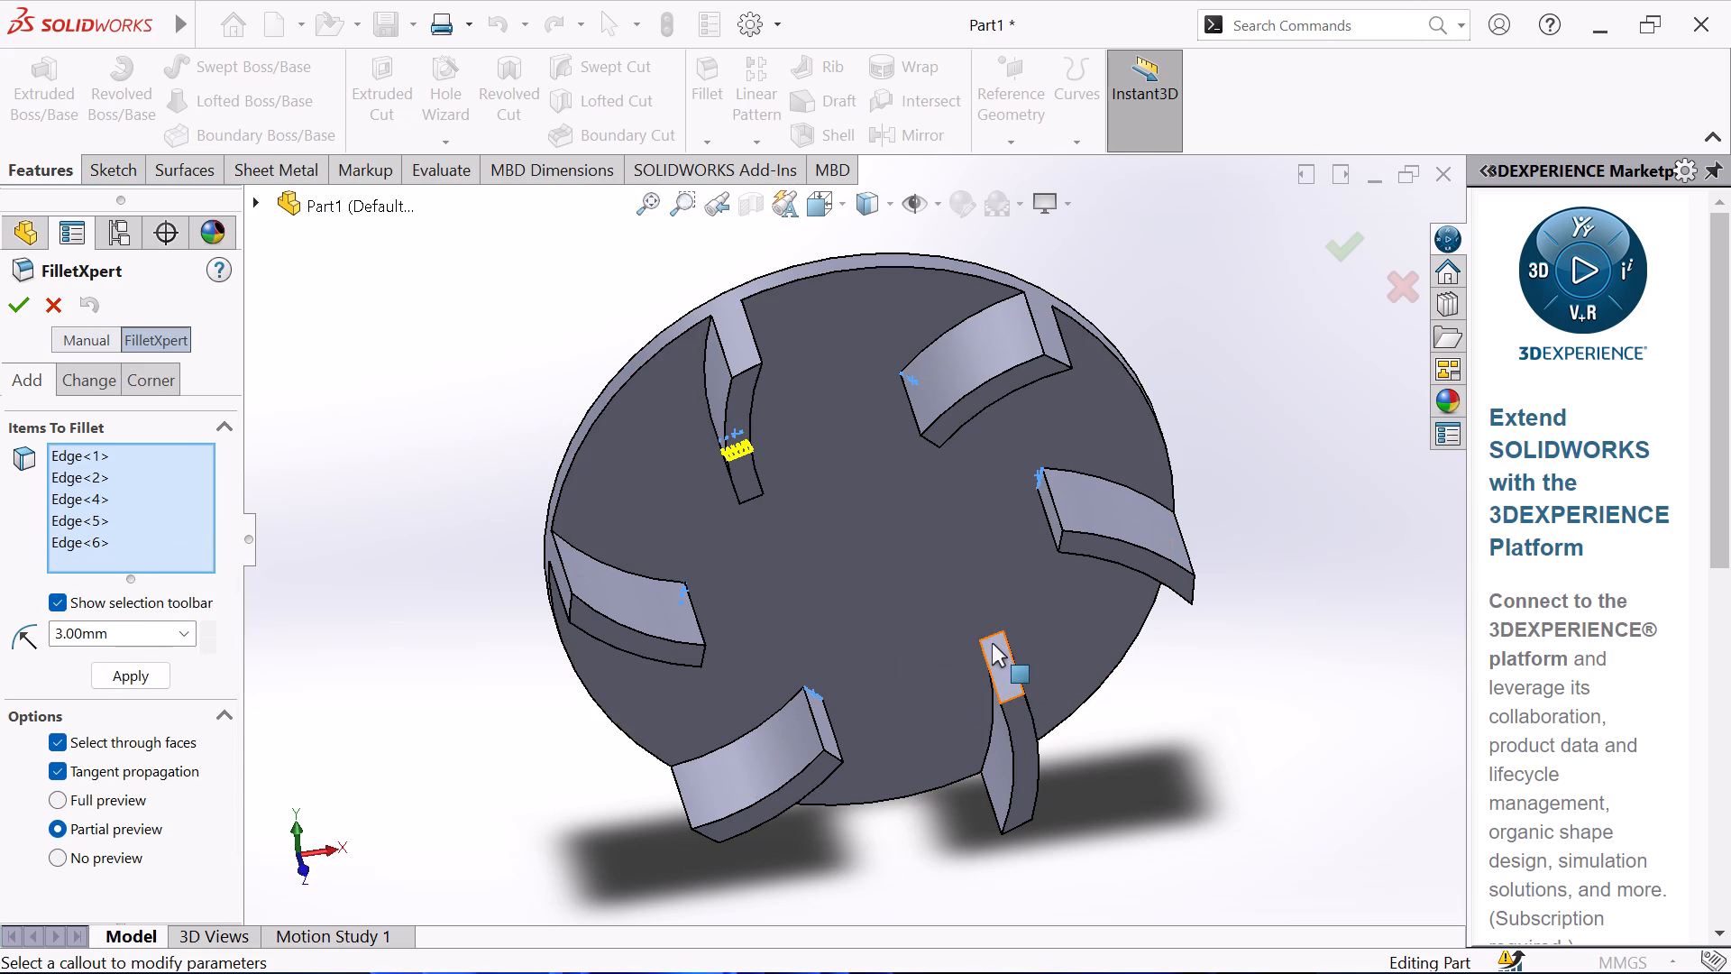
left_click(993, 636)
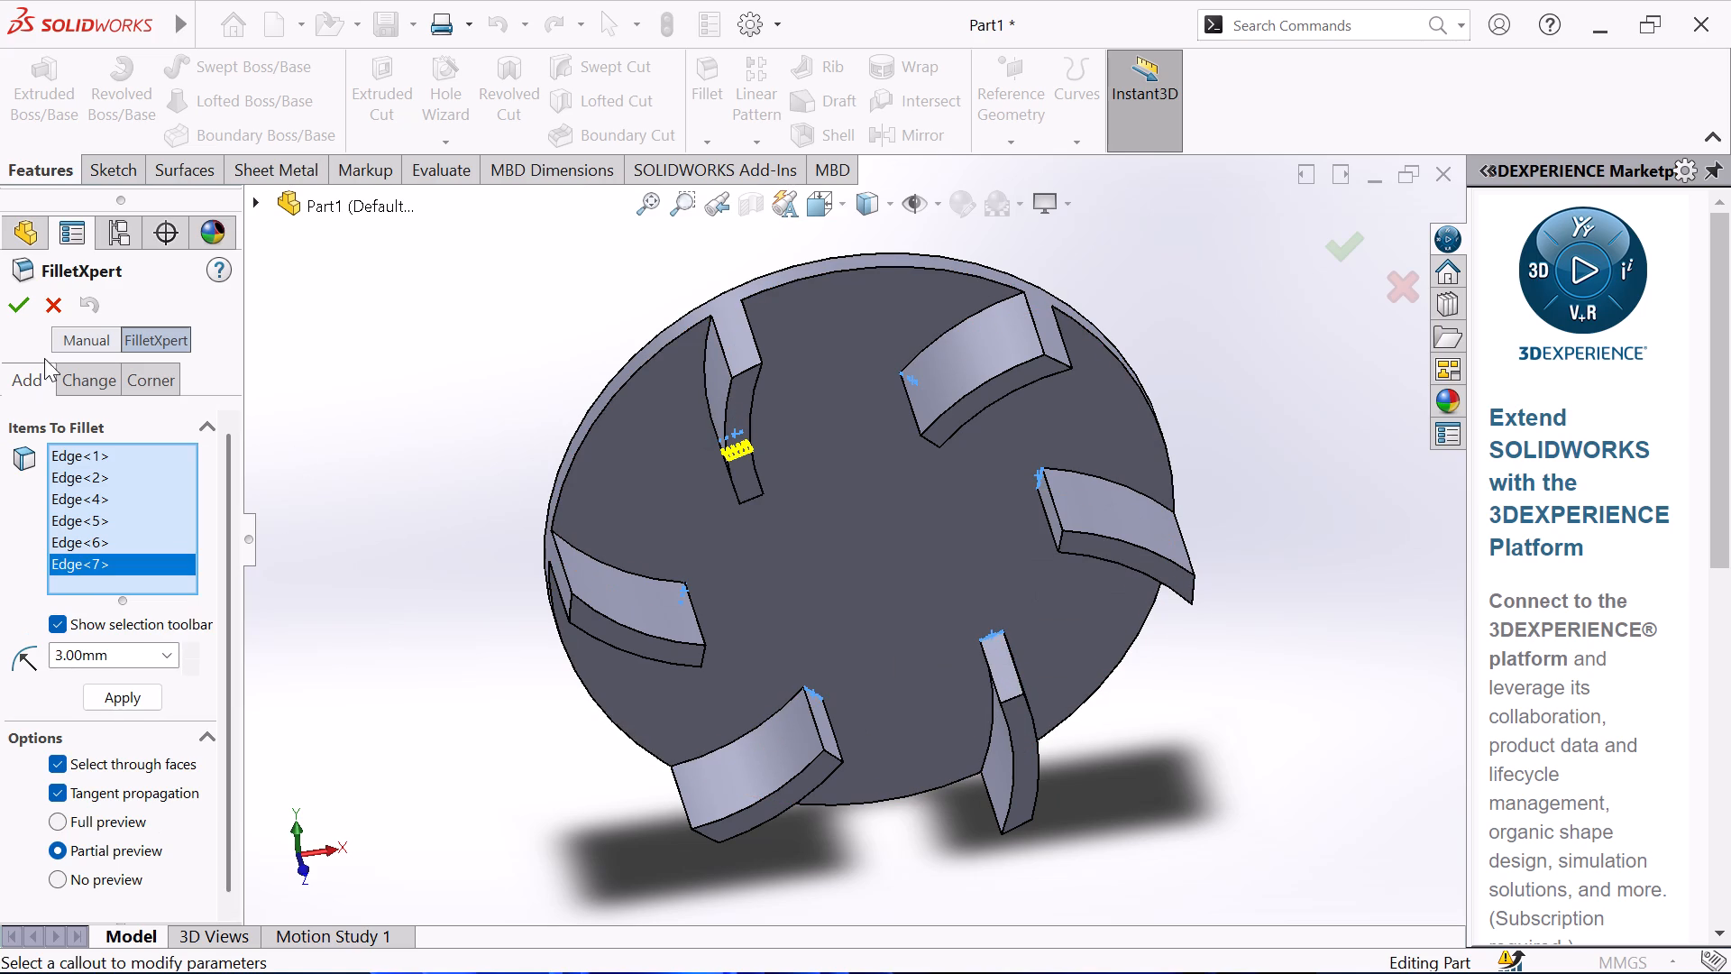
left_click(23, 313)
Start a new sketch on the disc's flat back face, opposite the blades.
middle_click_drag(378, 389, 404, 235)
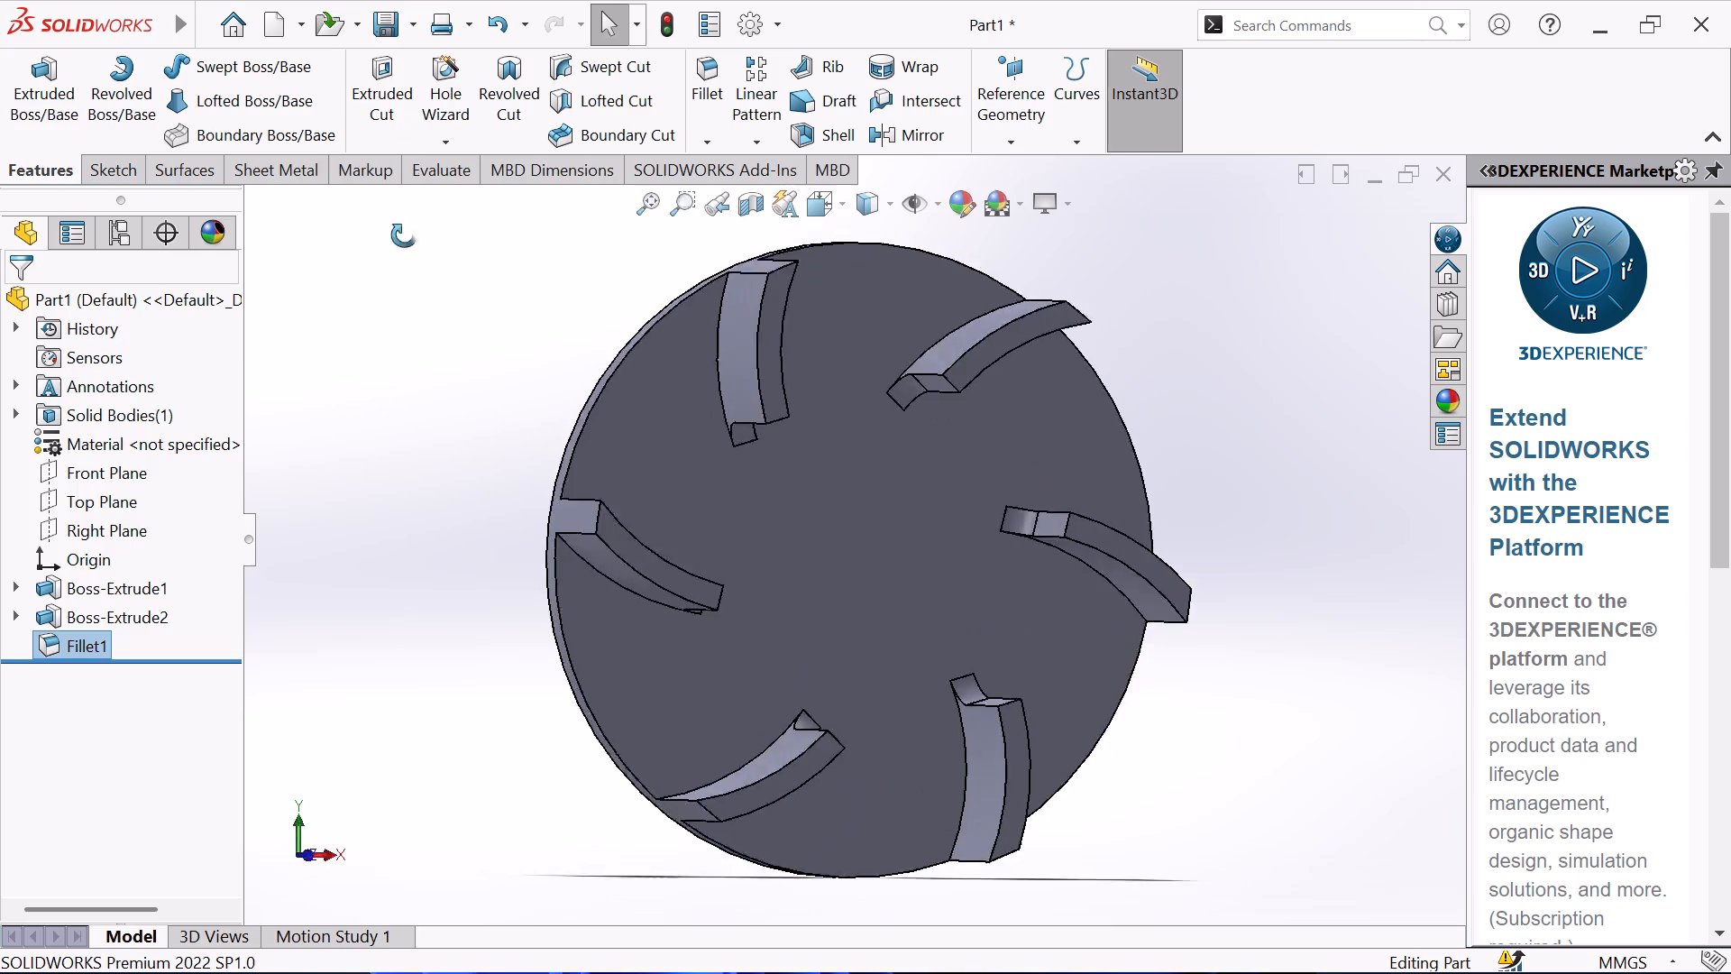
middle_click_drag(404, 235, 417, 125)
middle_click_drag(421, 266, 404, 251)
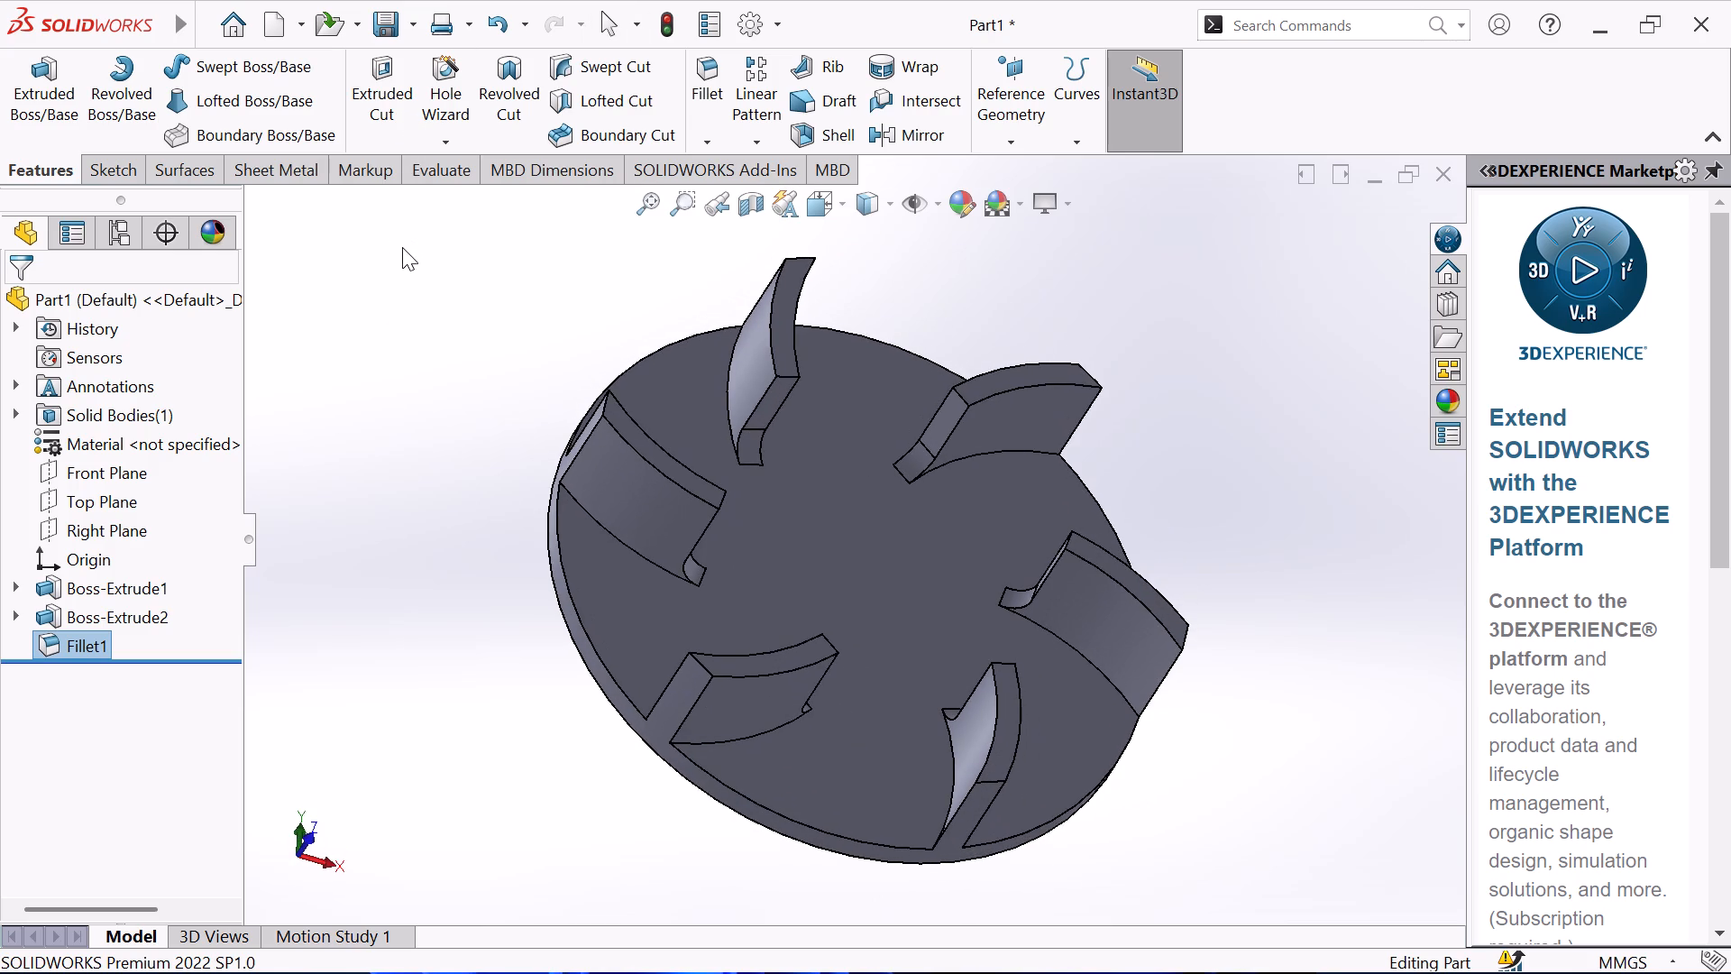
middle_click_drag(404, 247, 294, 308)
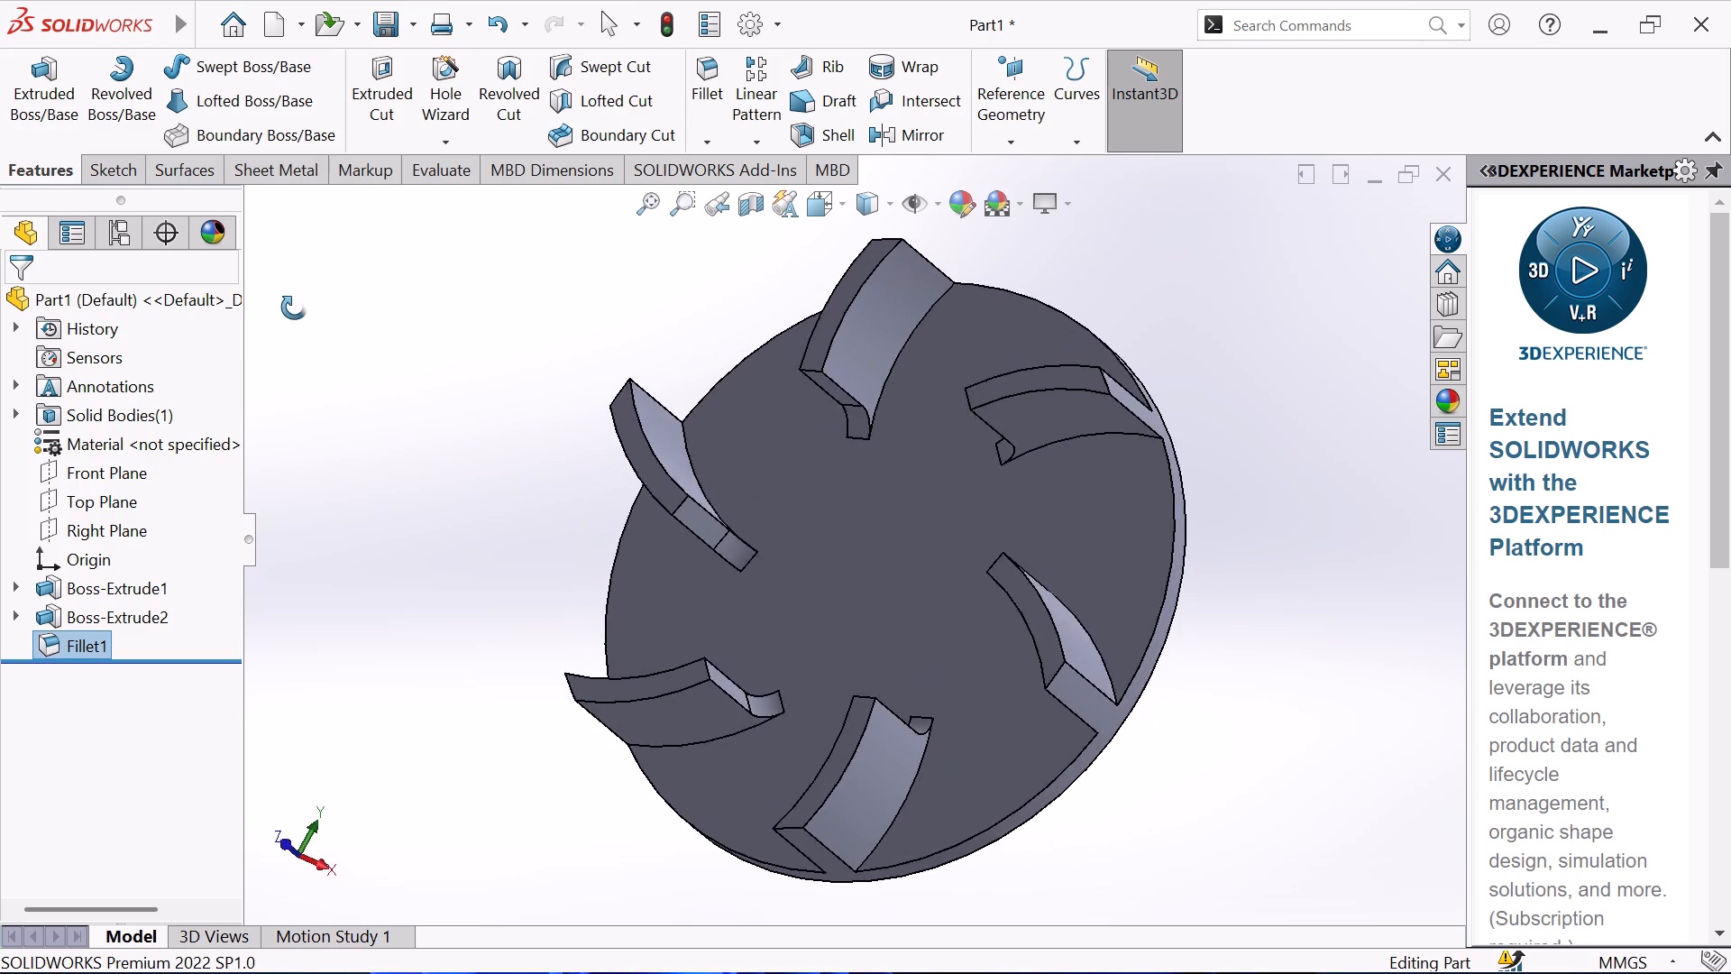
middle_click_drag(294, 308, 336, 317)
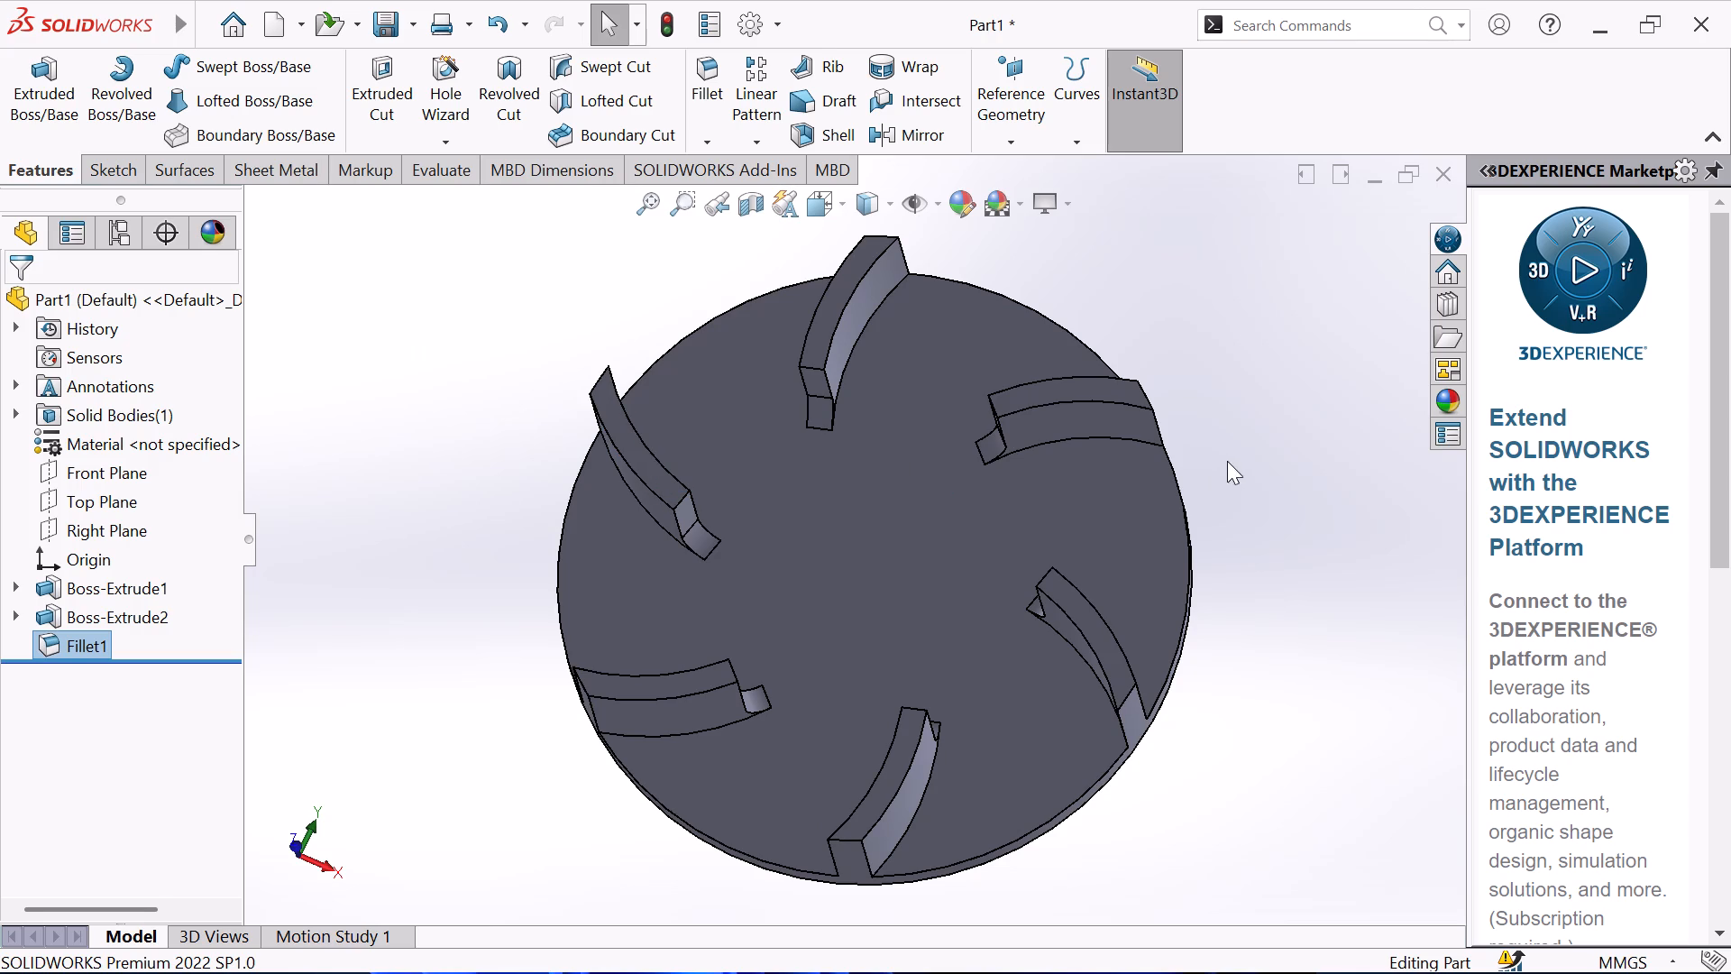
middle_click_drag(1250, 451, 987, 307)
left_click(928, 539)
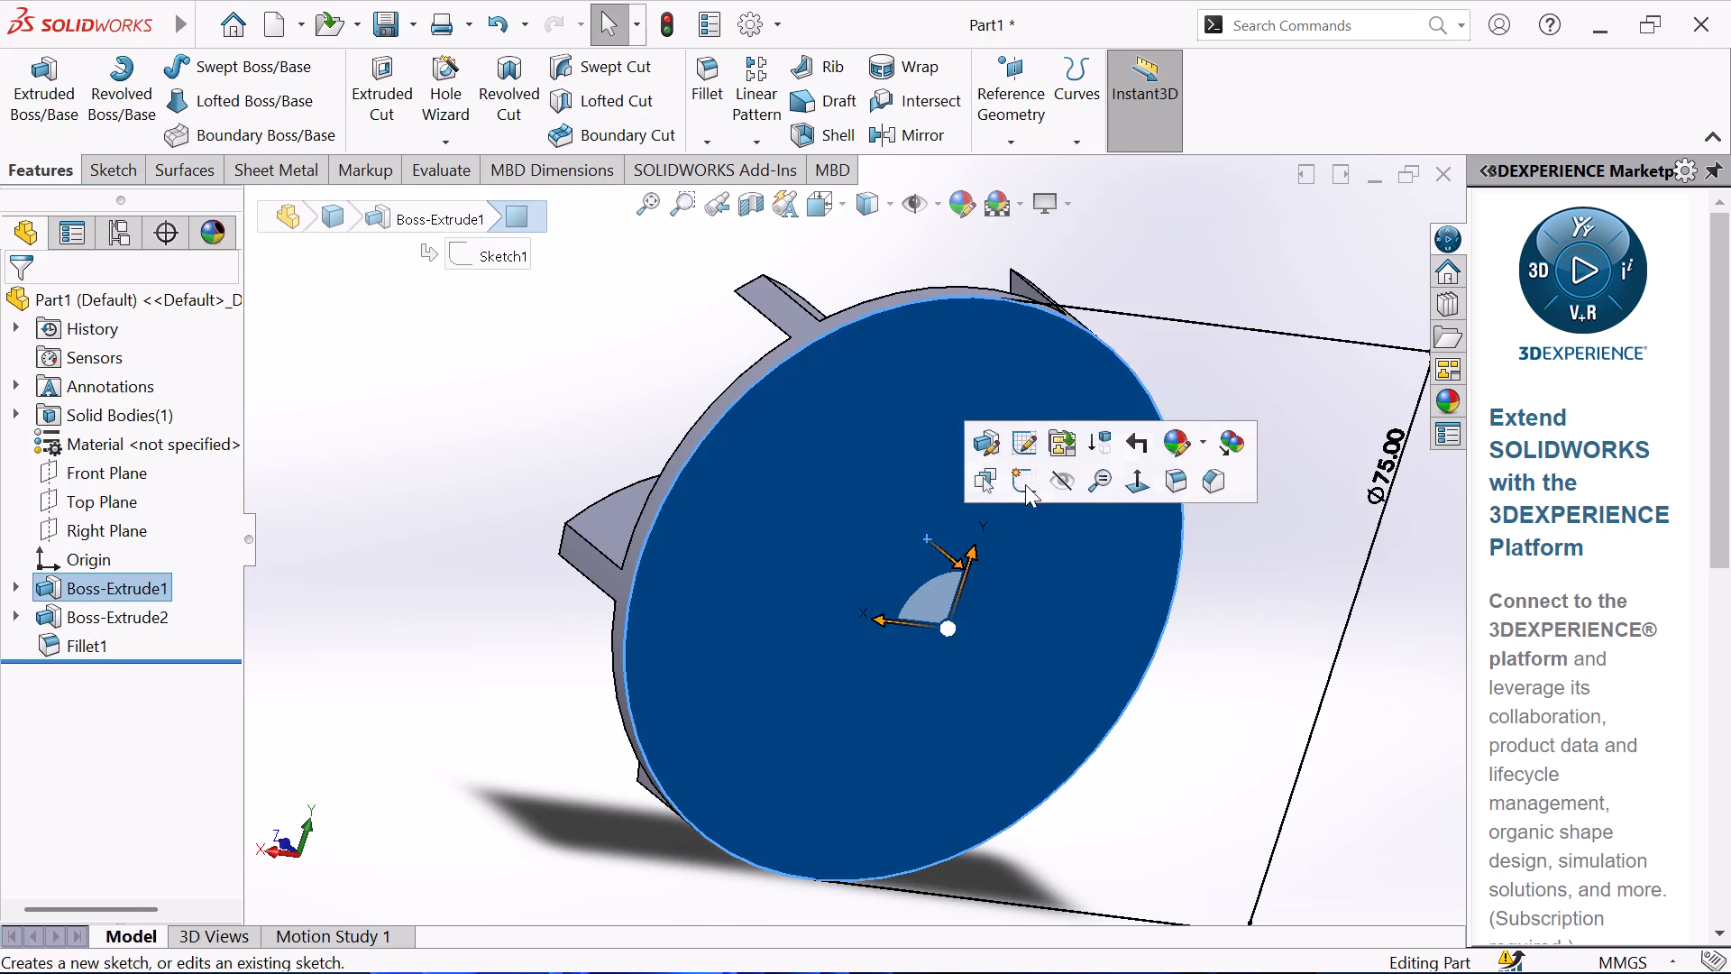
left_click(1031, 488)
left_click(469, 368)
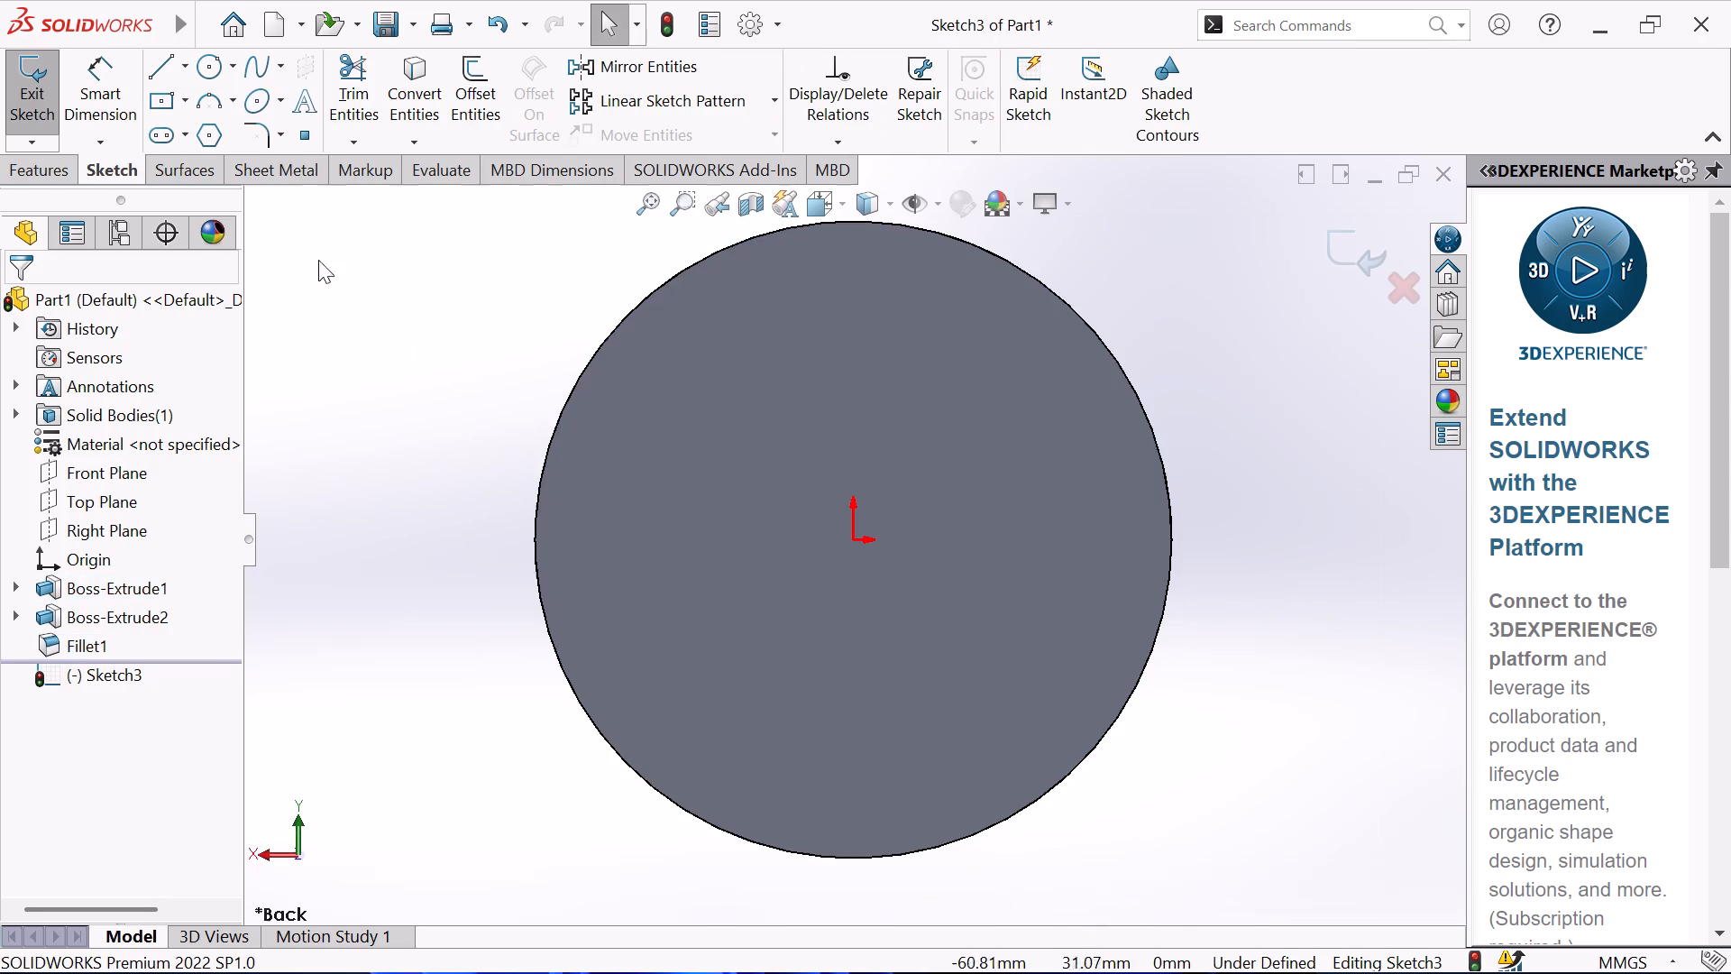
Sketch a circle about 35.8 mm in diameter centred on the origin of the disc's back face.
left_click(212, 68)
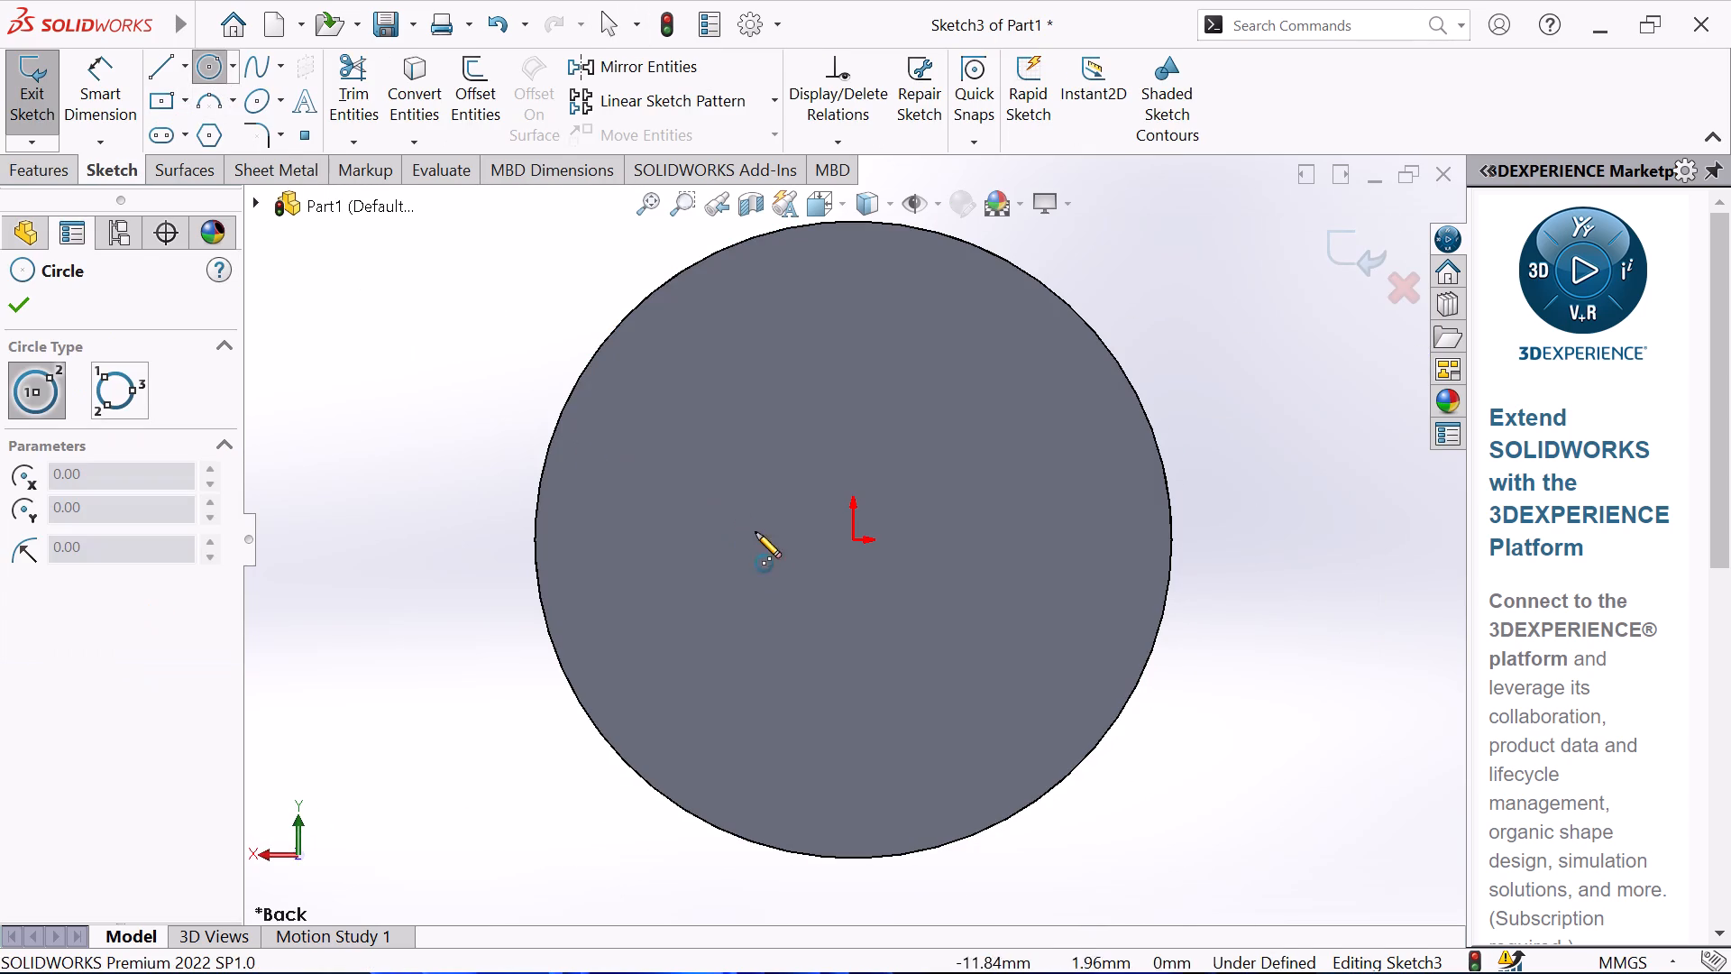
left_click(854, 542)
left_click(837, 389)
right_click(269, 355)
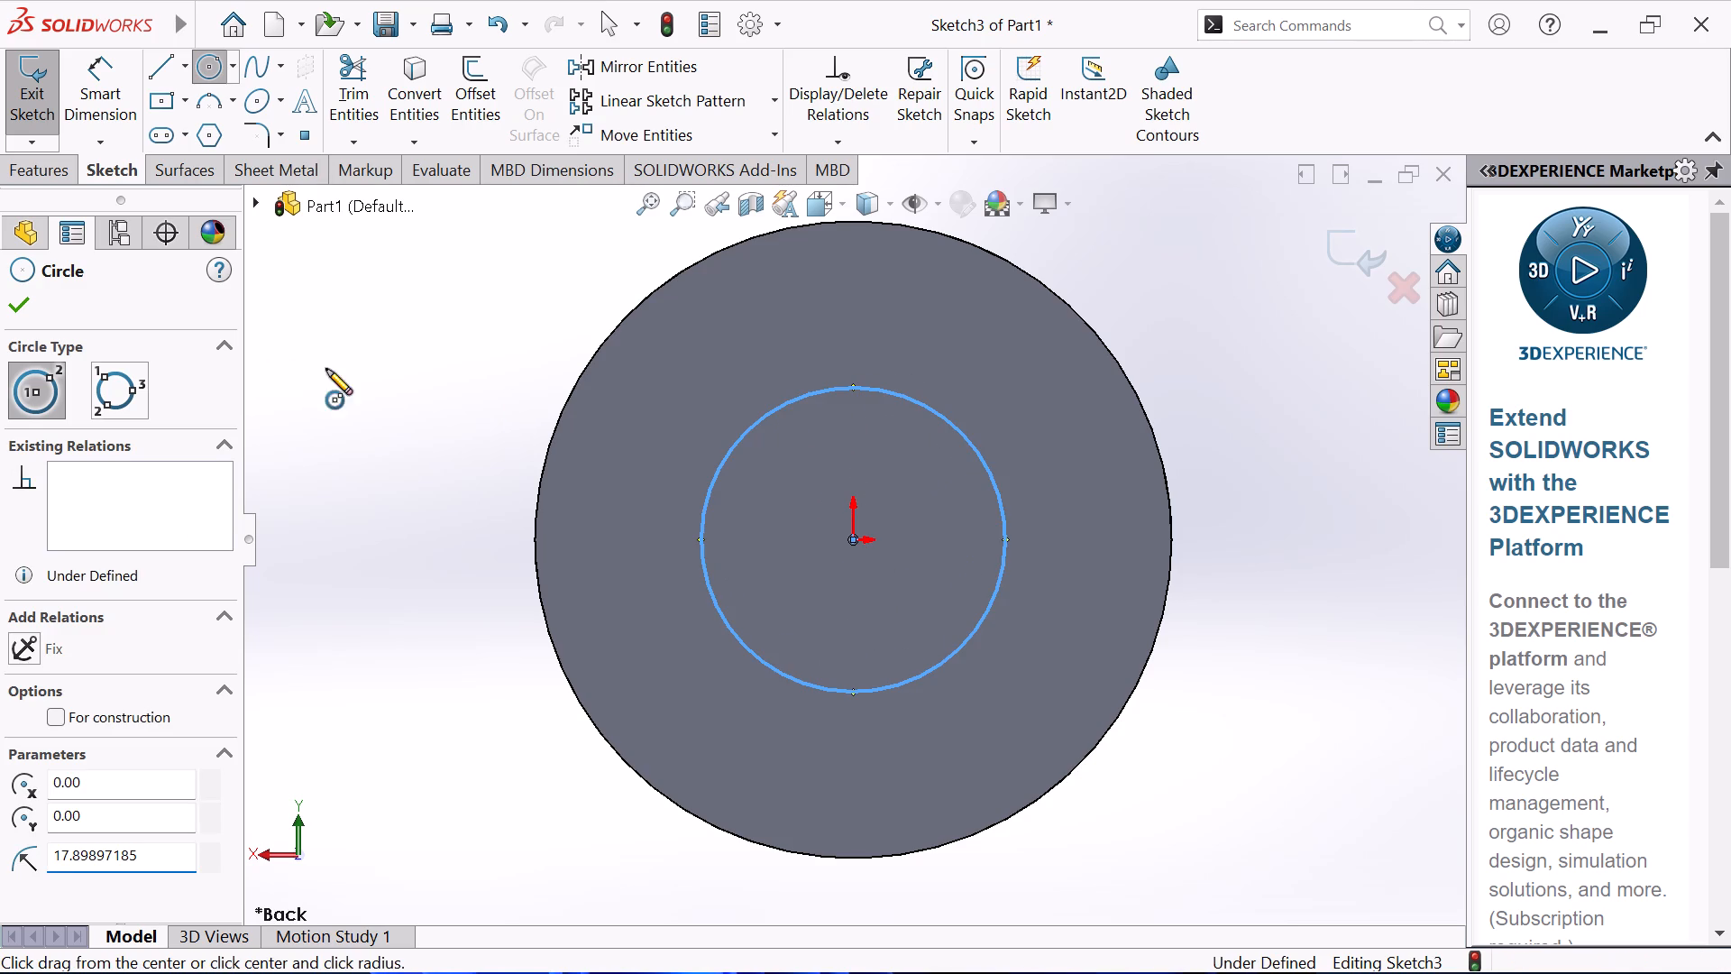
left_click(393, 387)
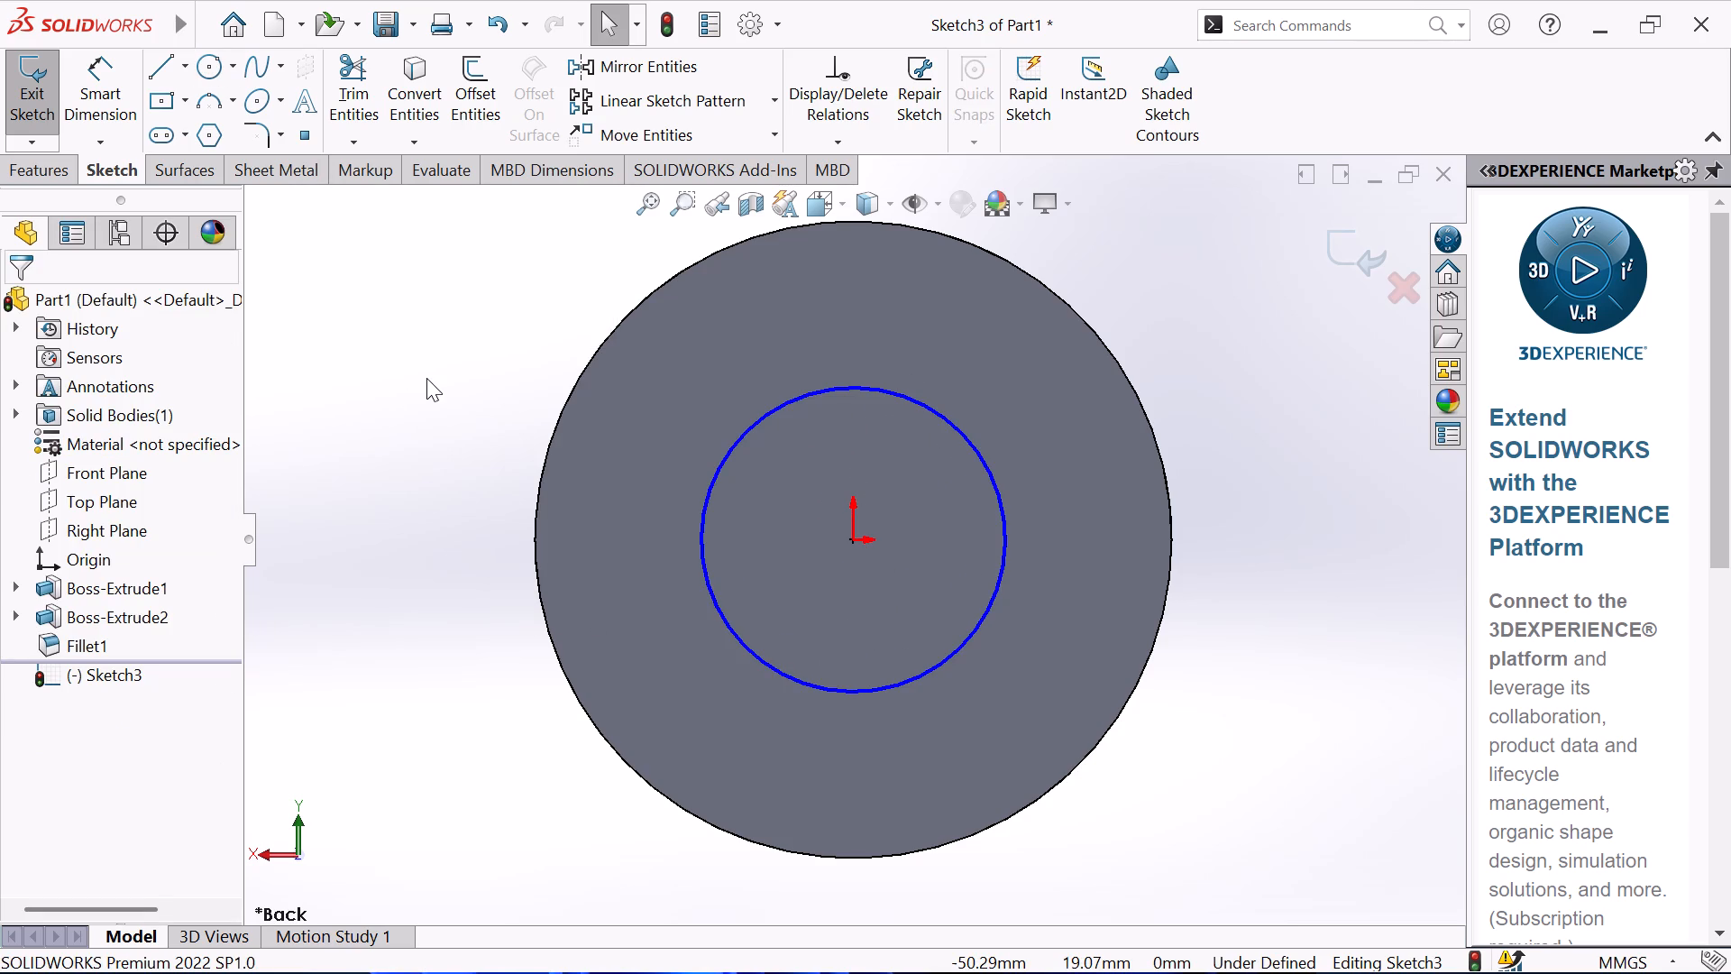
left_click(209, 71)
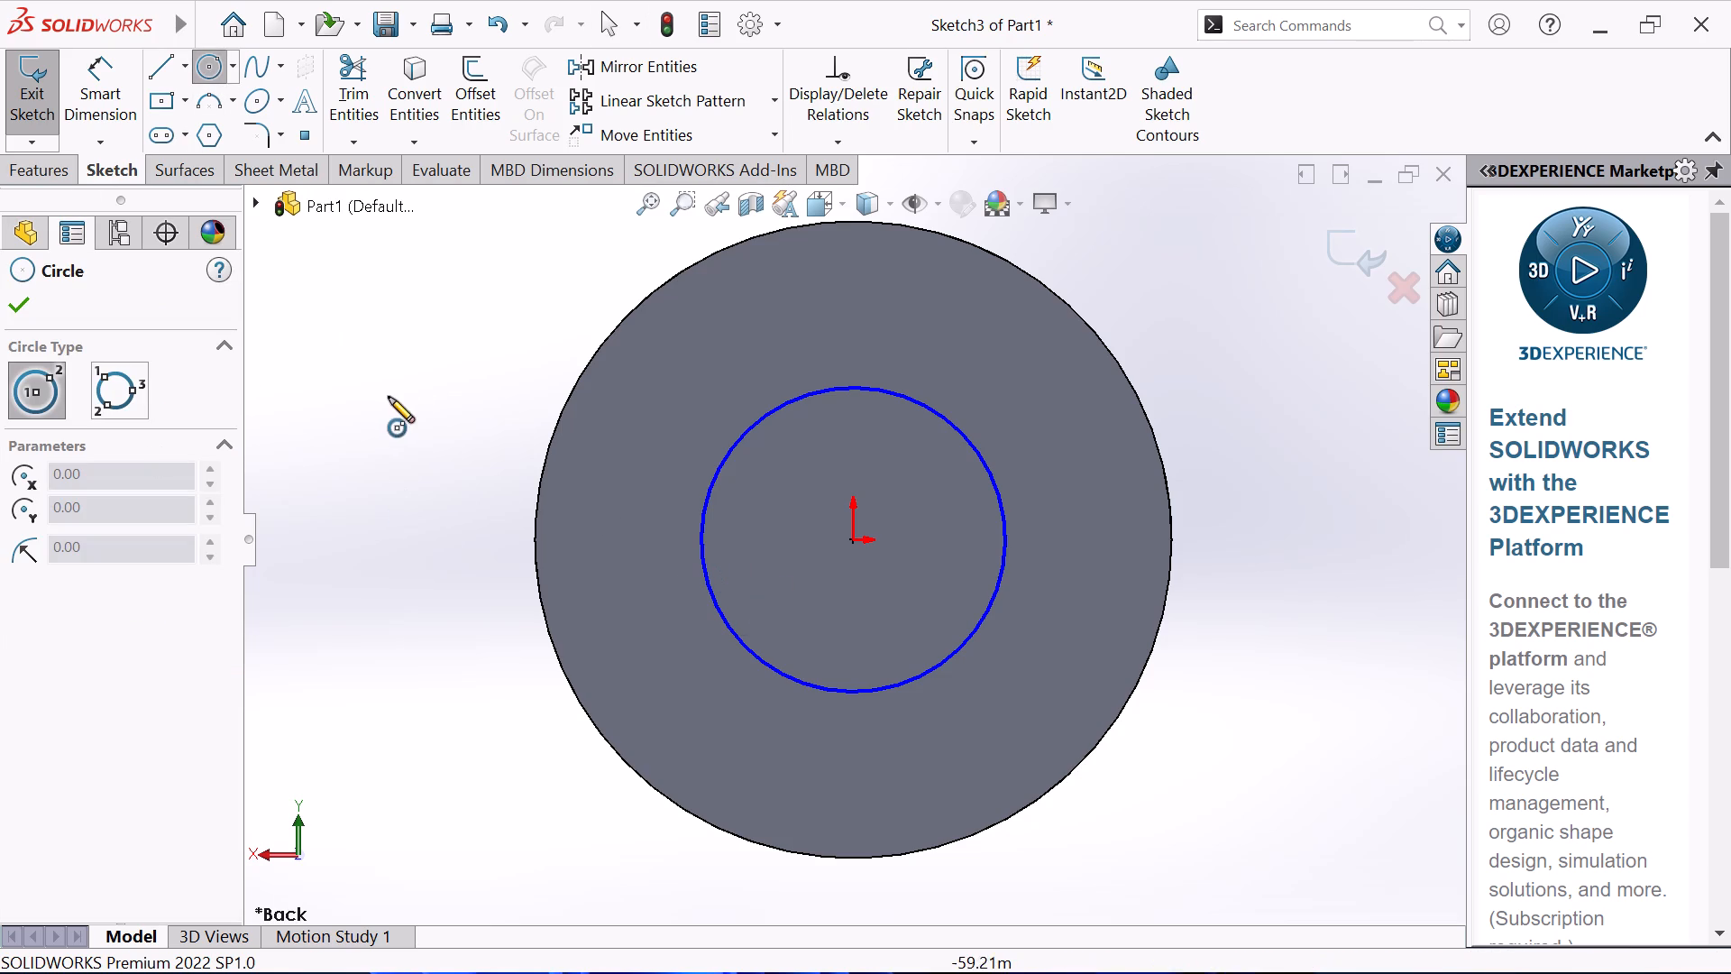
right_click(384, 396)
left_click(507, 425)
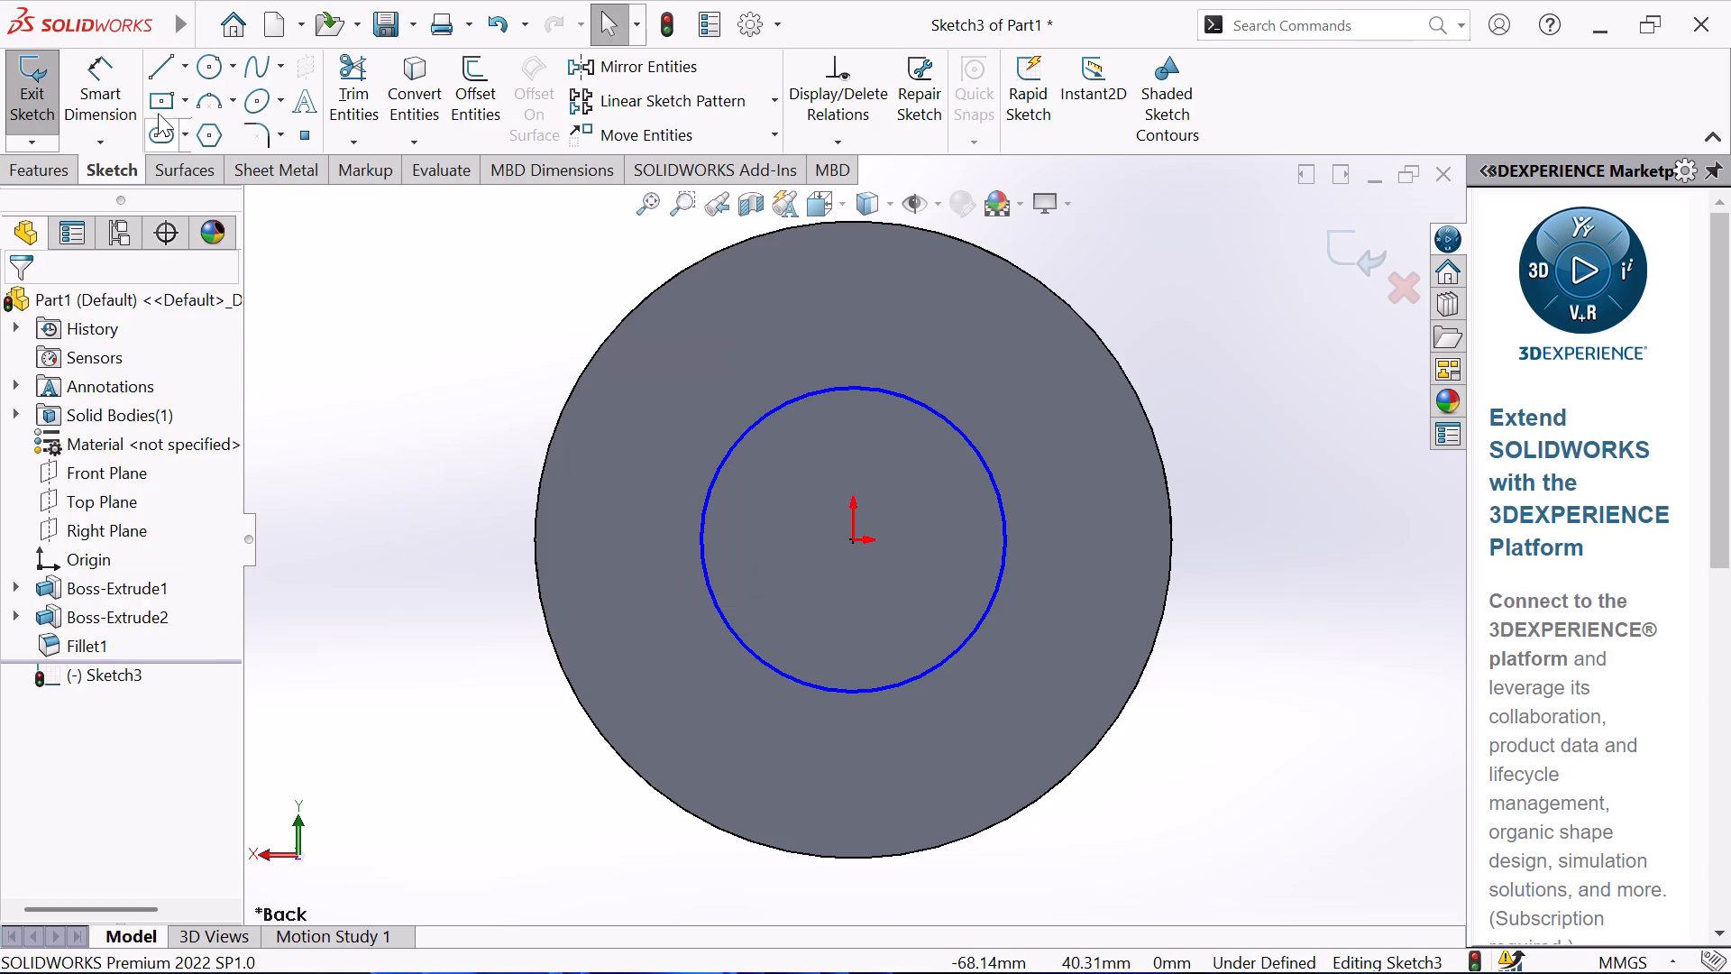
Dimension the circle's diameter as 25 mm.
left_click(87, 101)
left_click(726, 464)
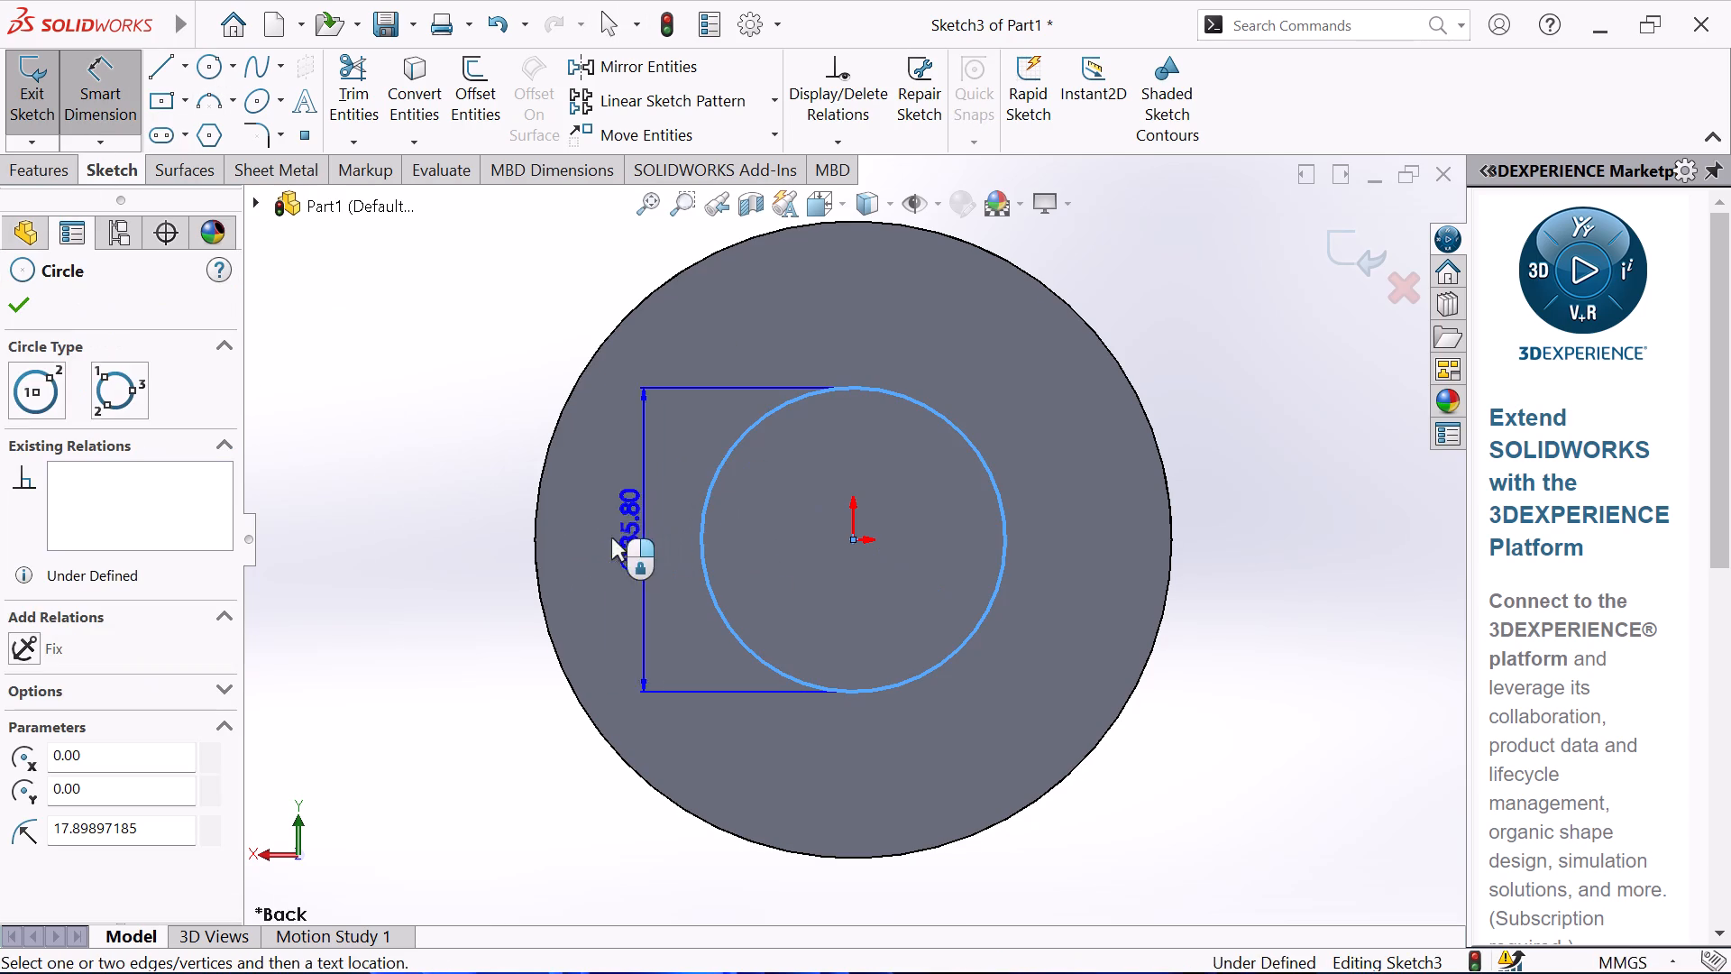
left_click(390, 503)
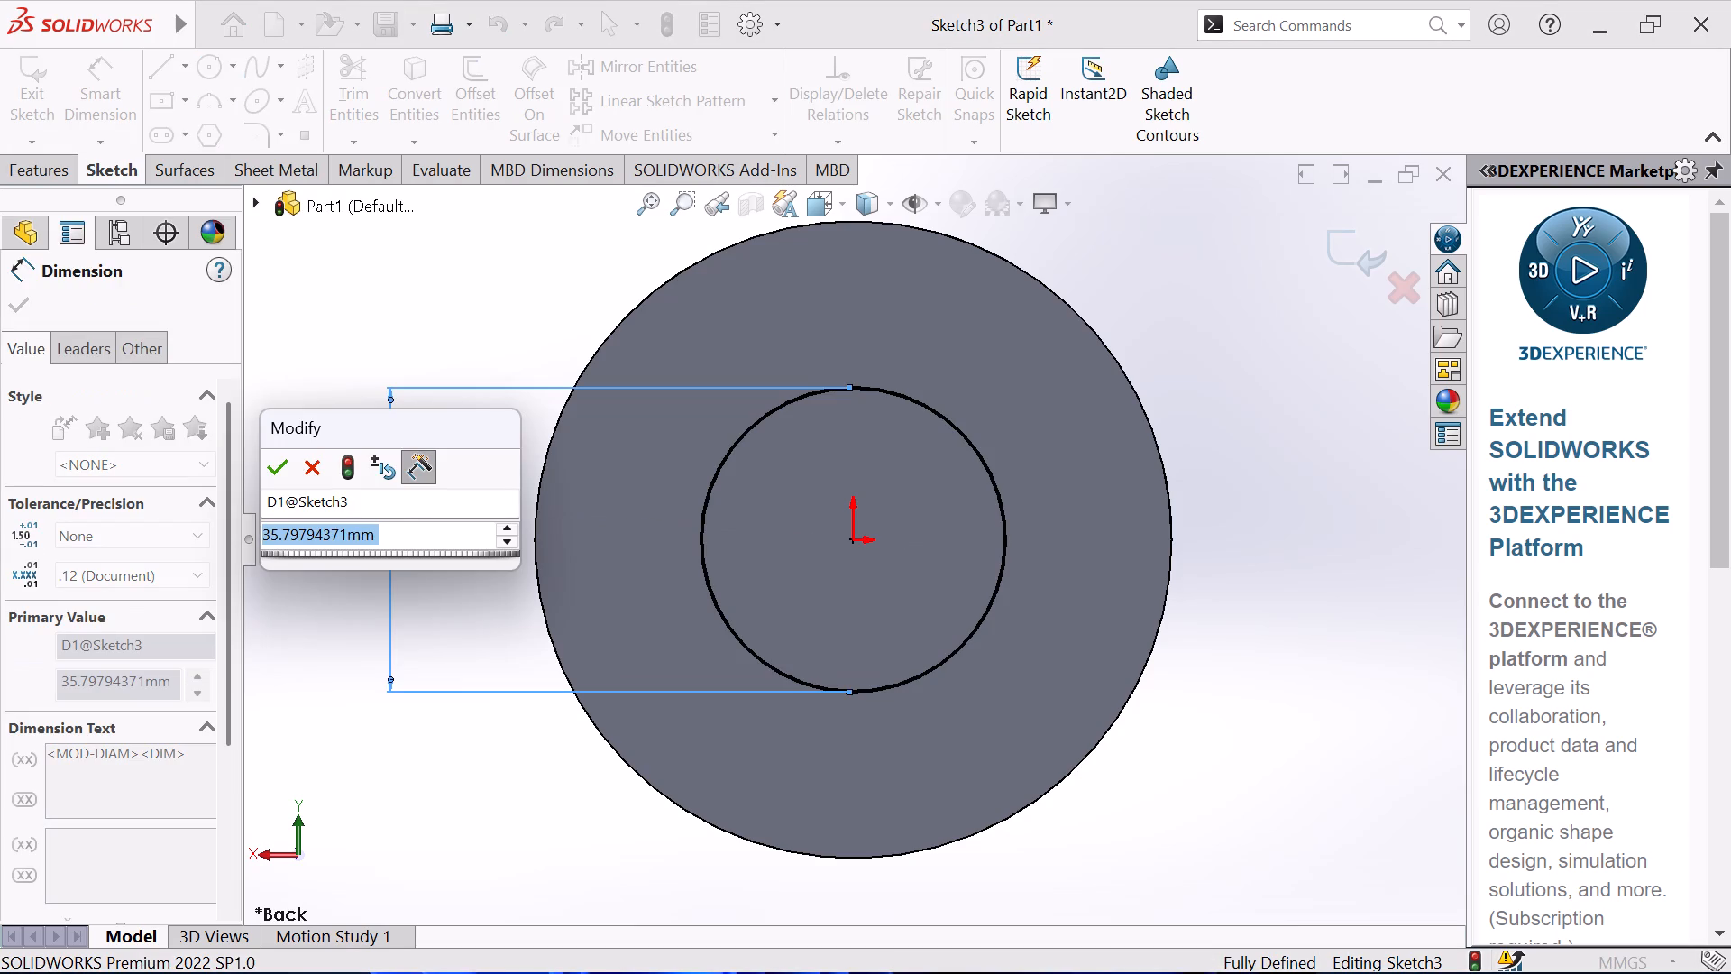
type("25")
key("Return")
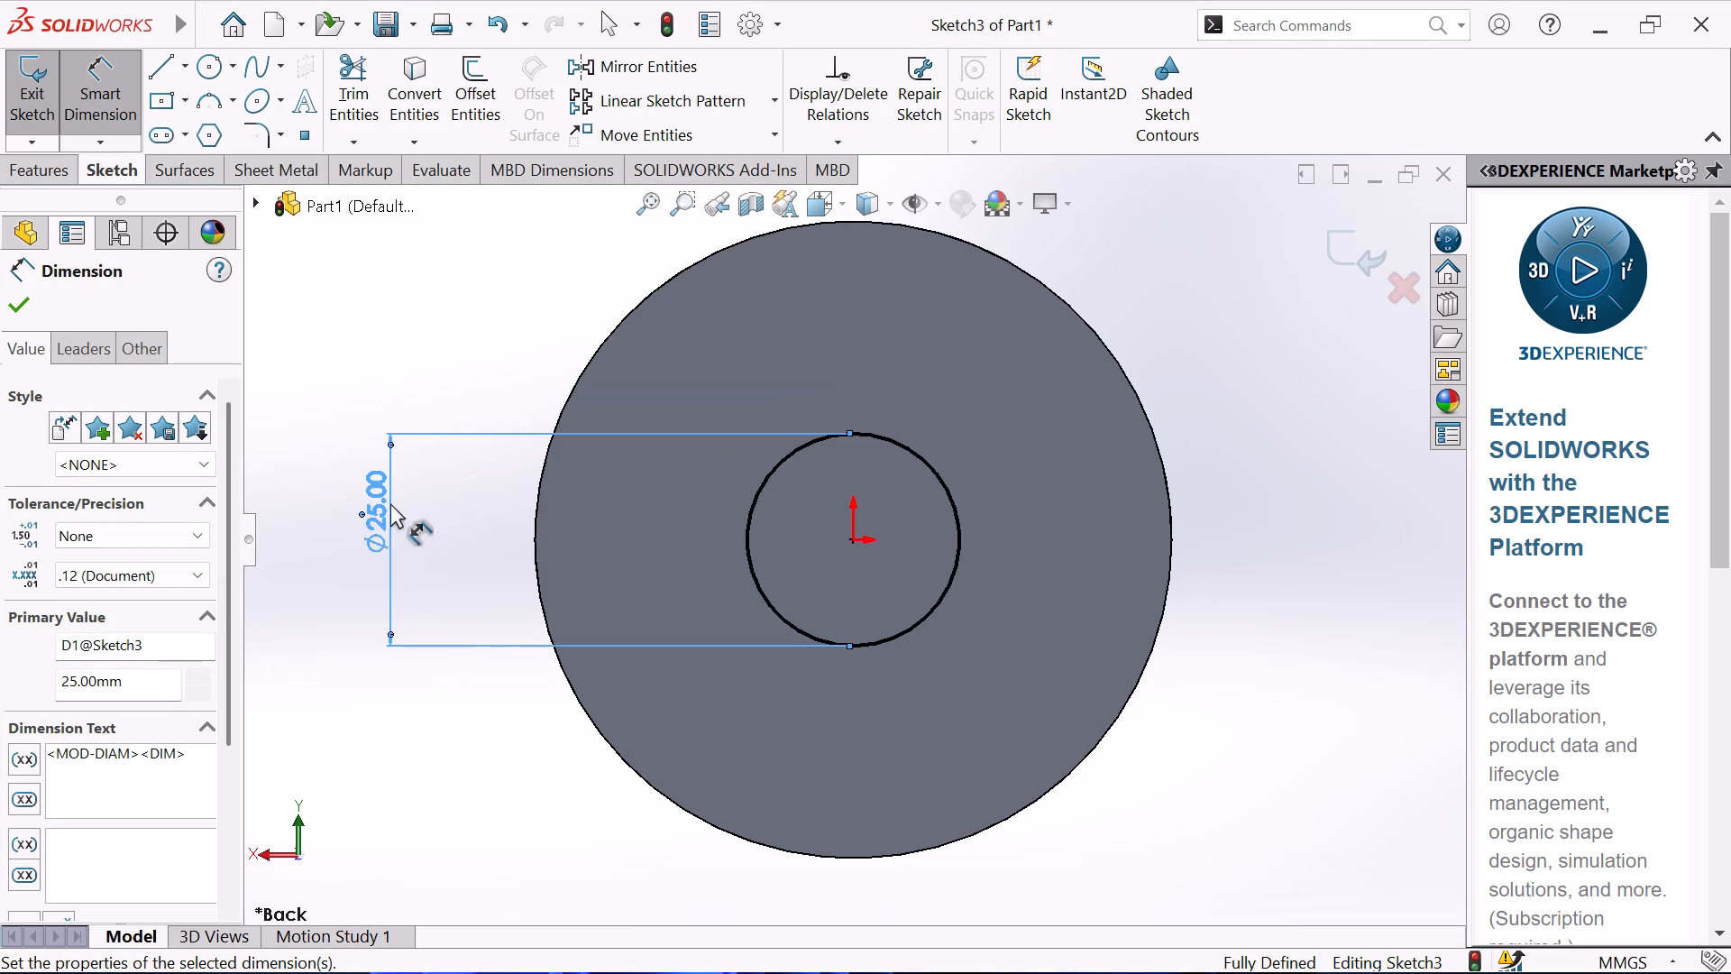
key("Return")
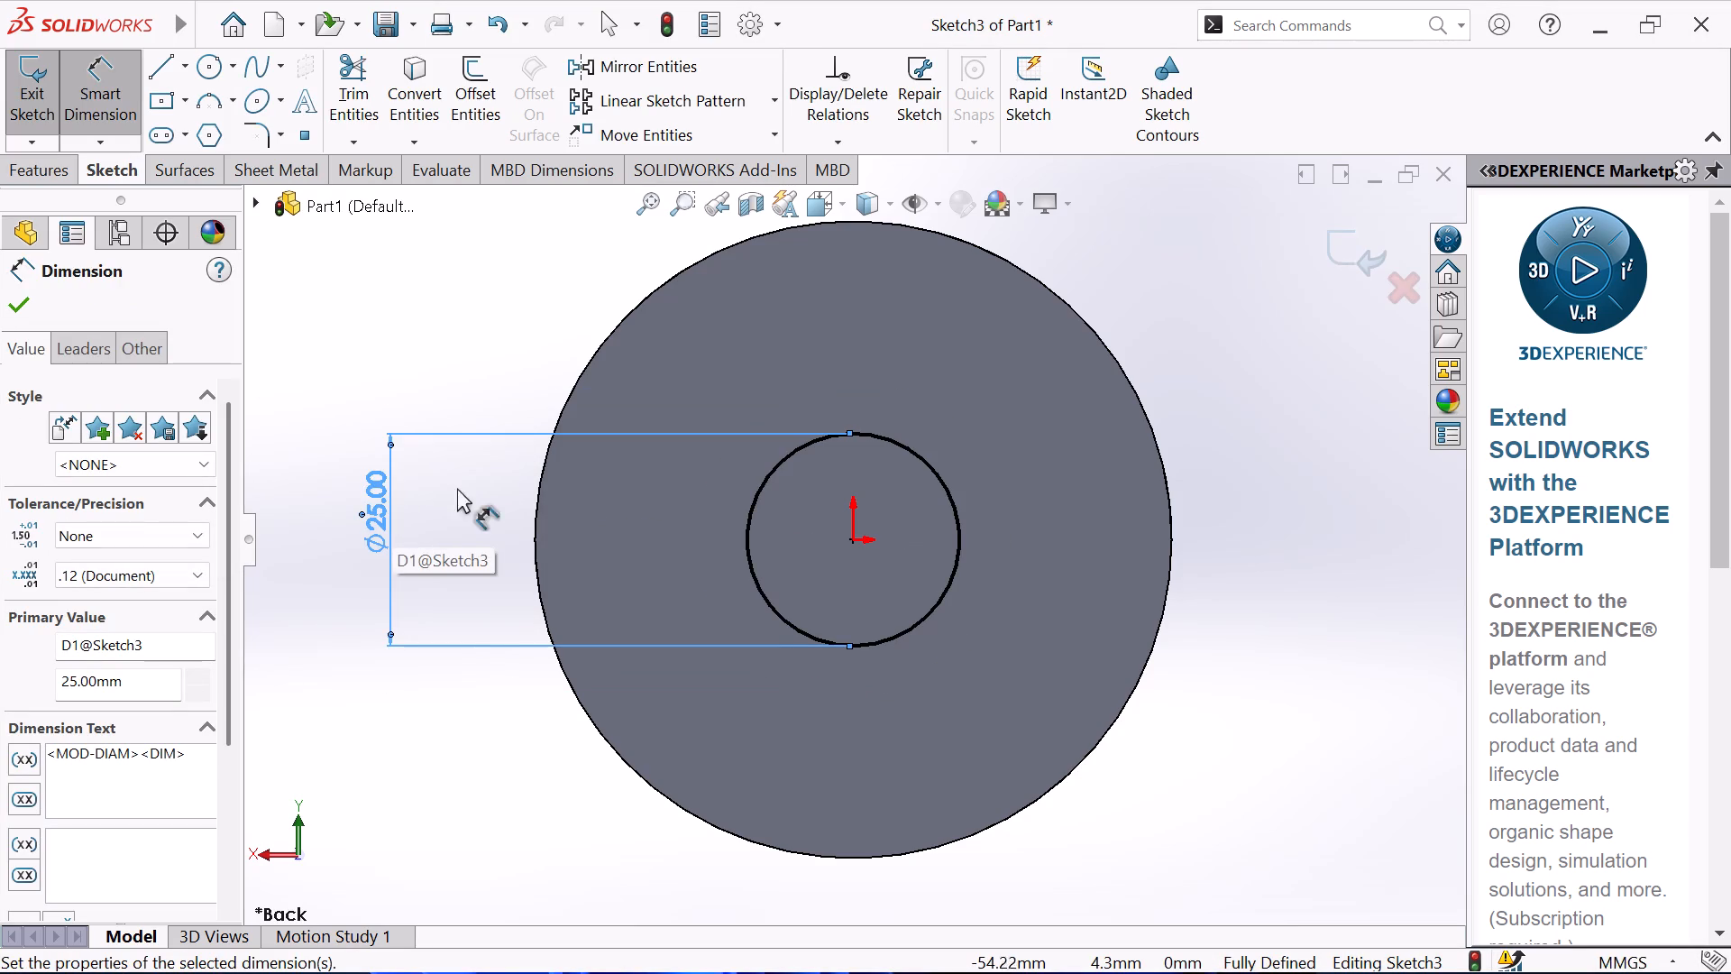
Extrude the 25 mm circle 16 mm outward from the disc's back face as a boss merged with the disc.
right_click(456, 375)
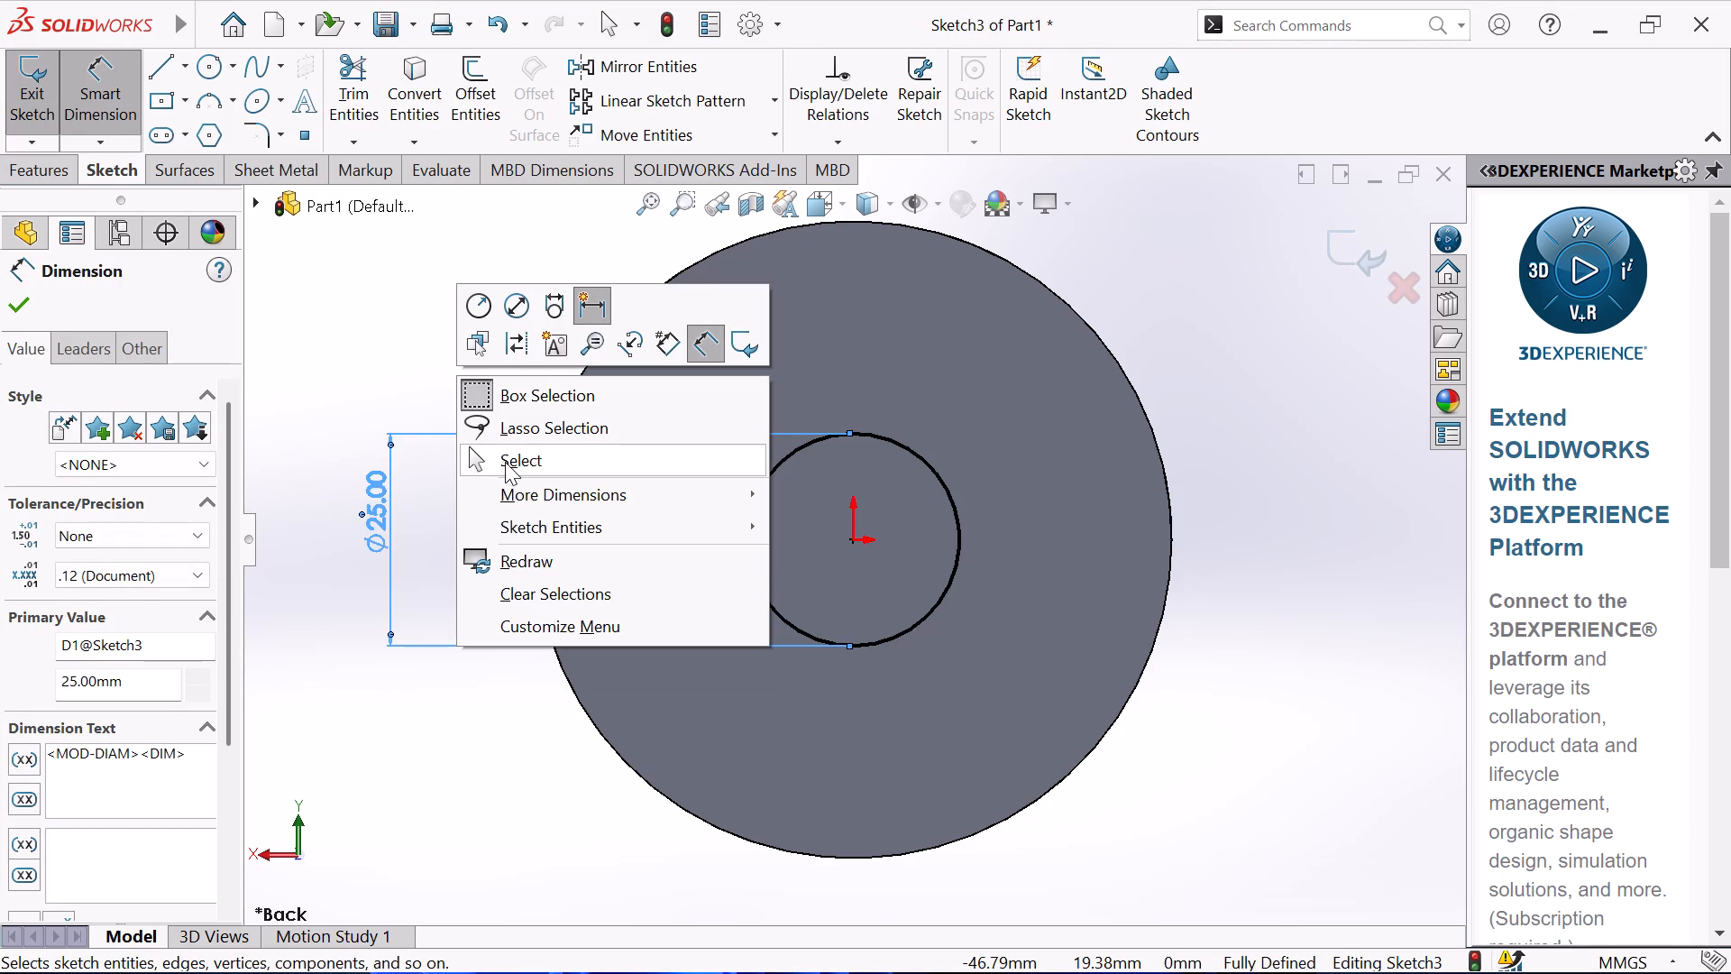
left_click(505, 462)
left_click(31, 185)
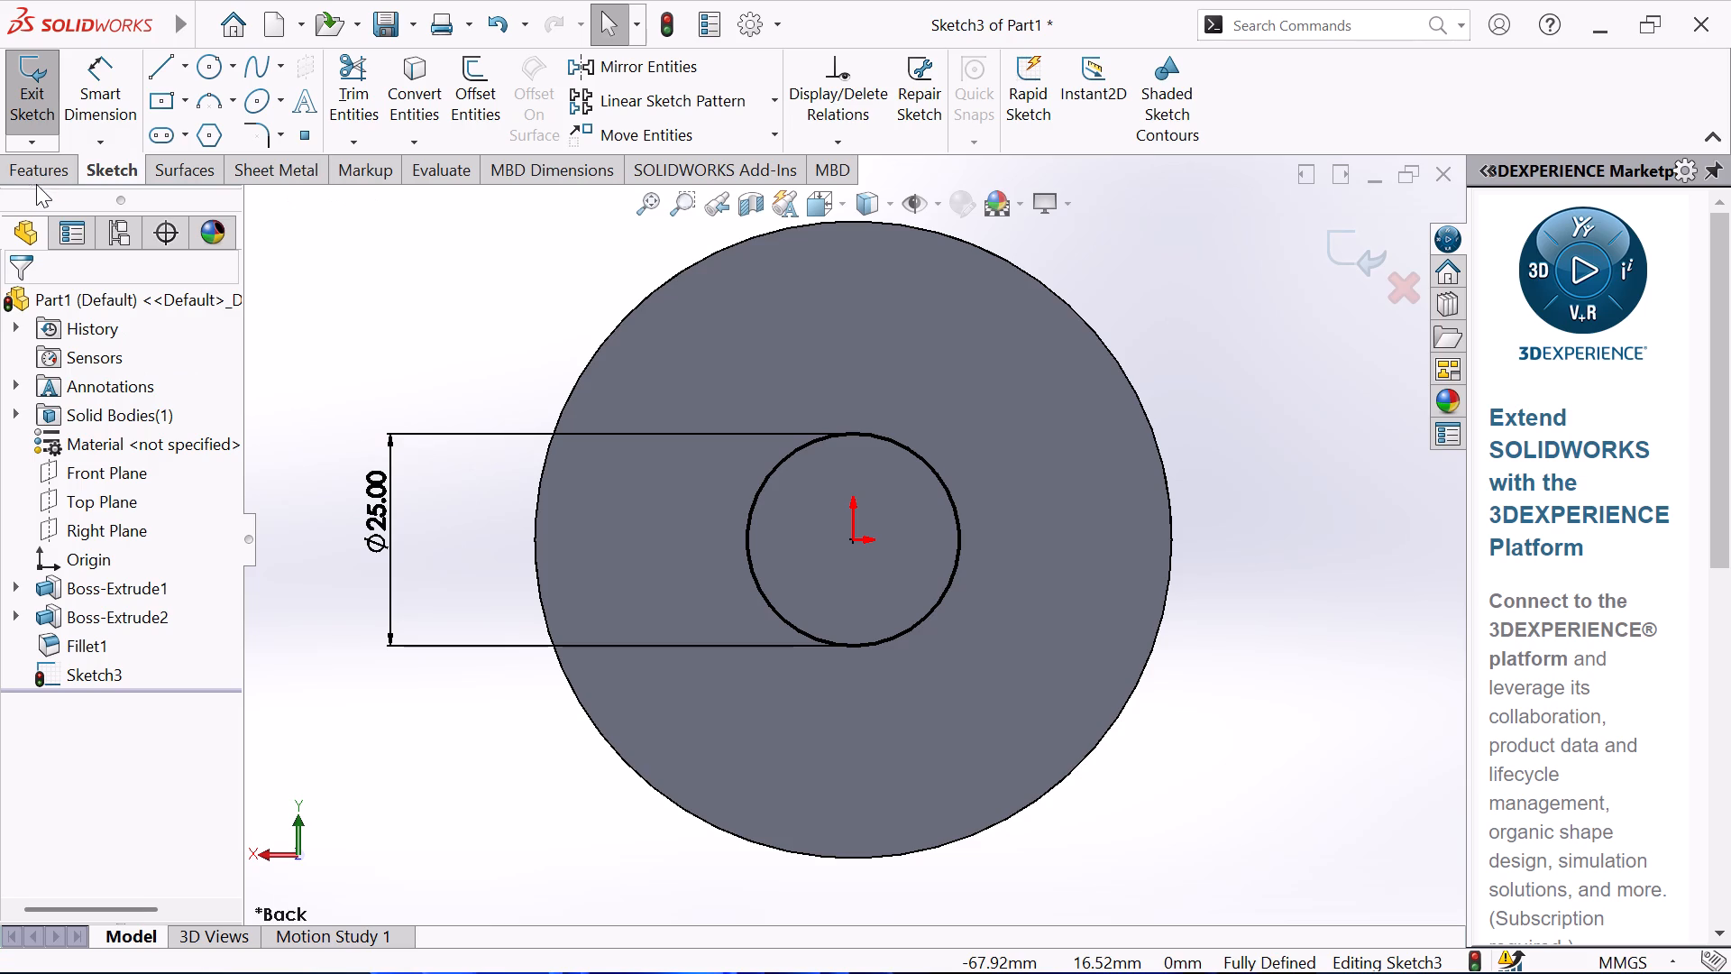
left_click(50, 169)
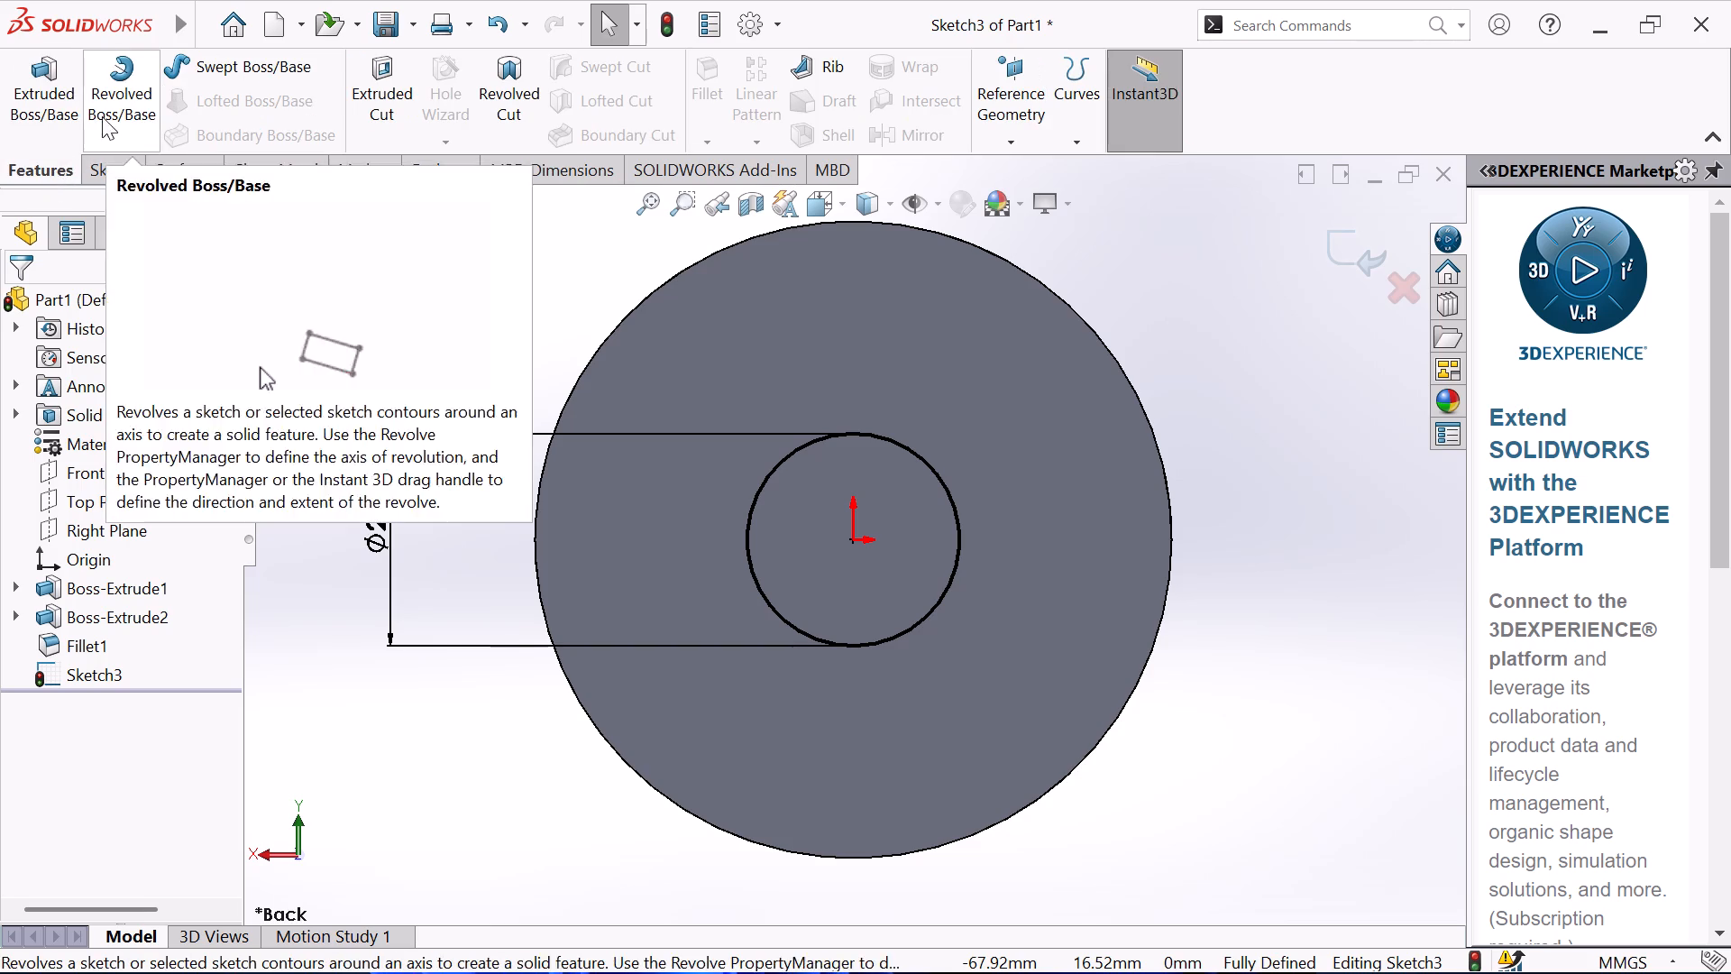
left_click(51, 134)
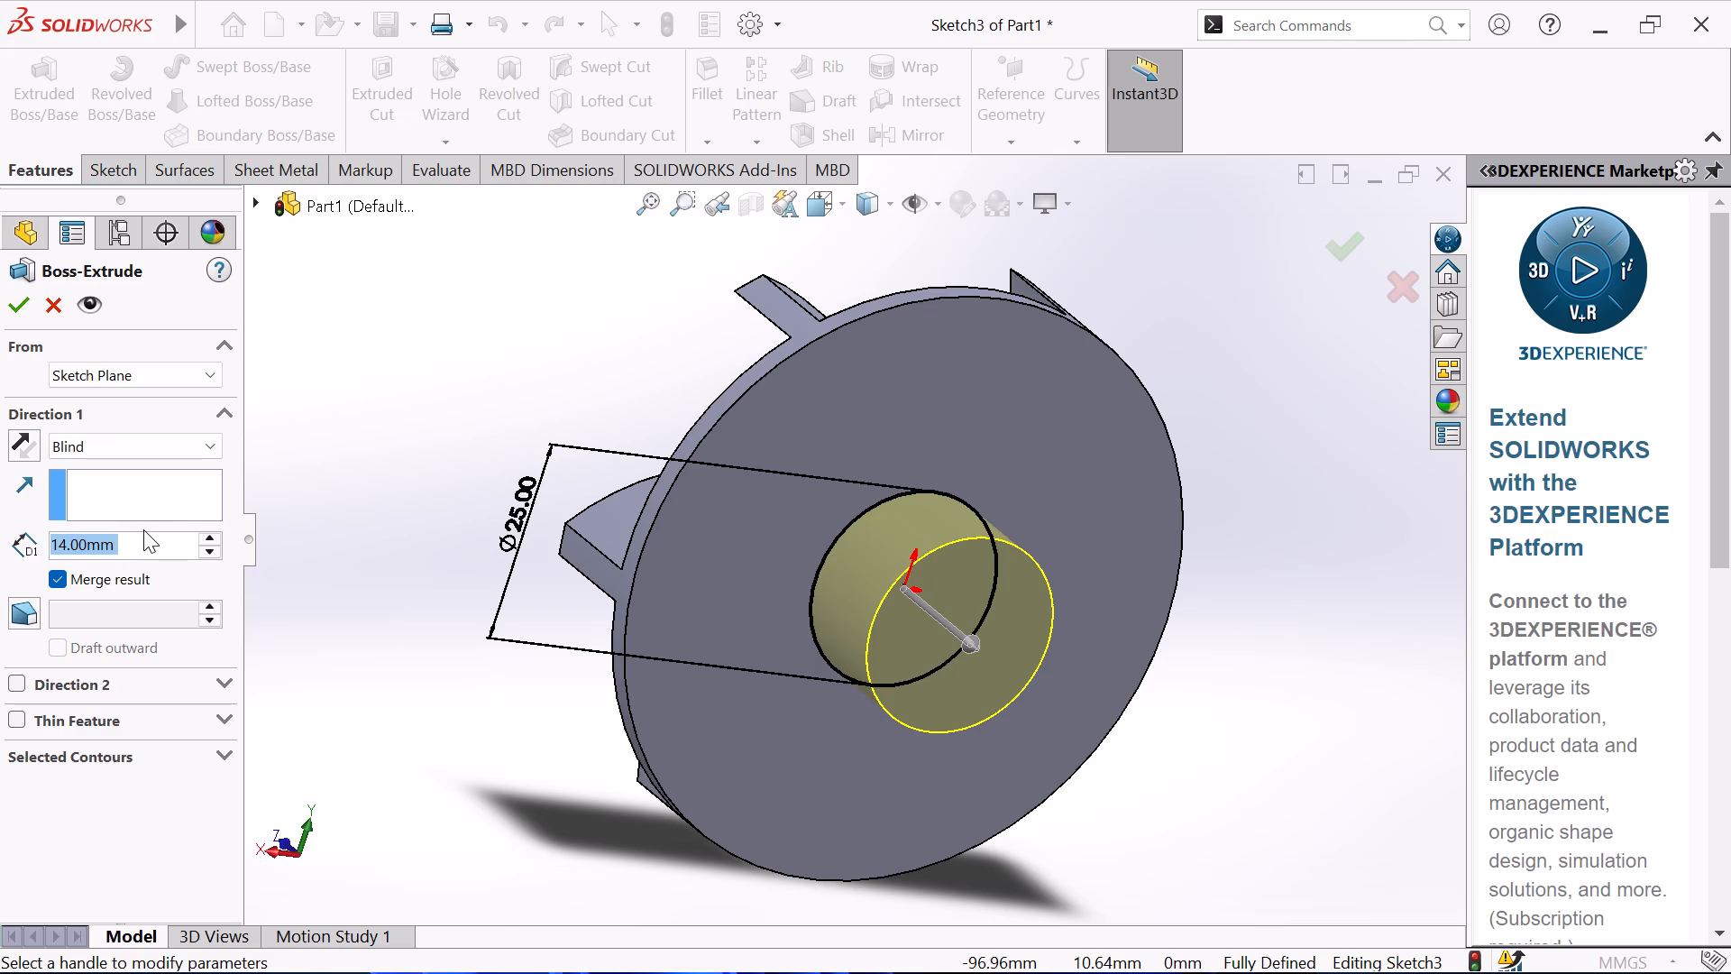
type("16")
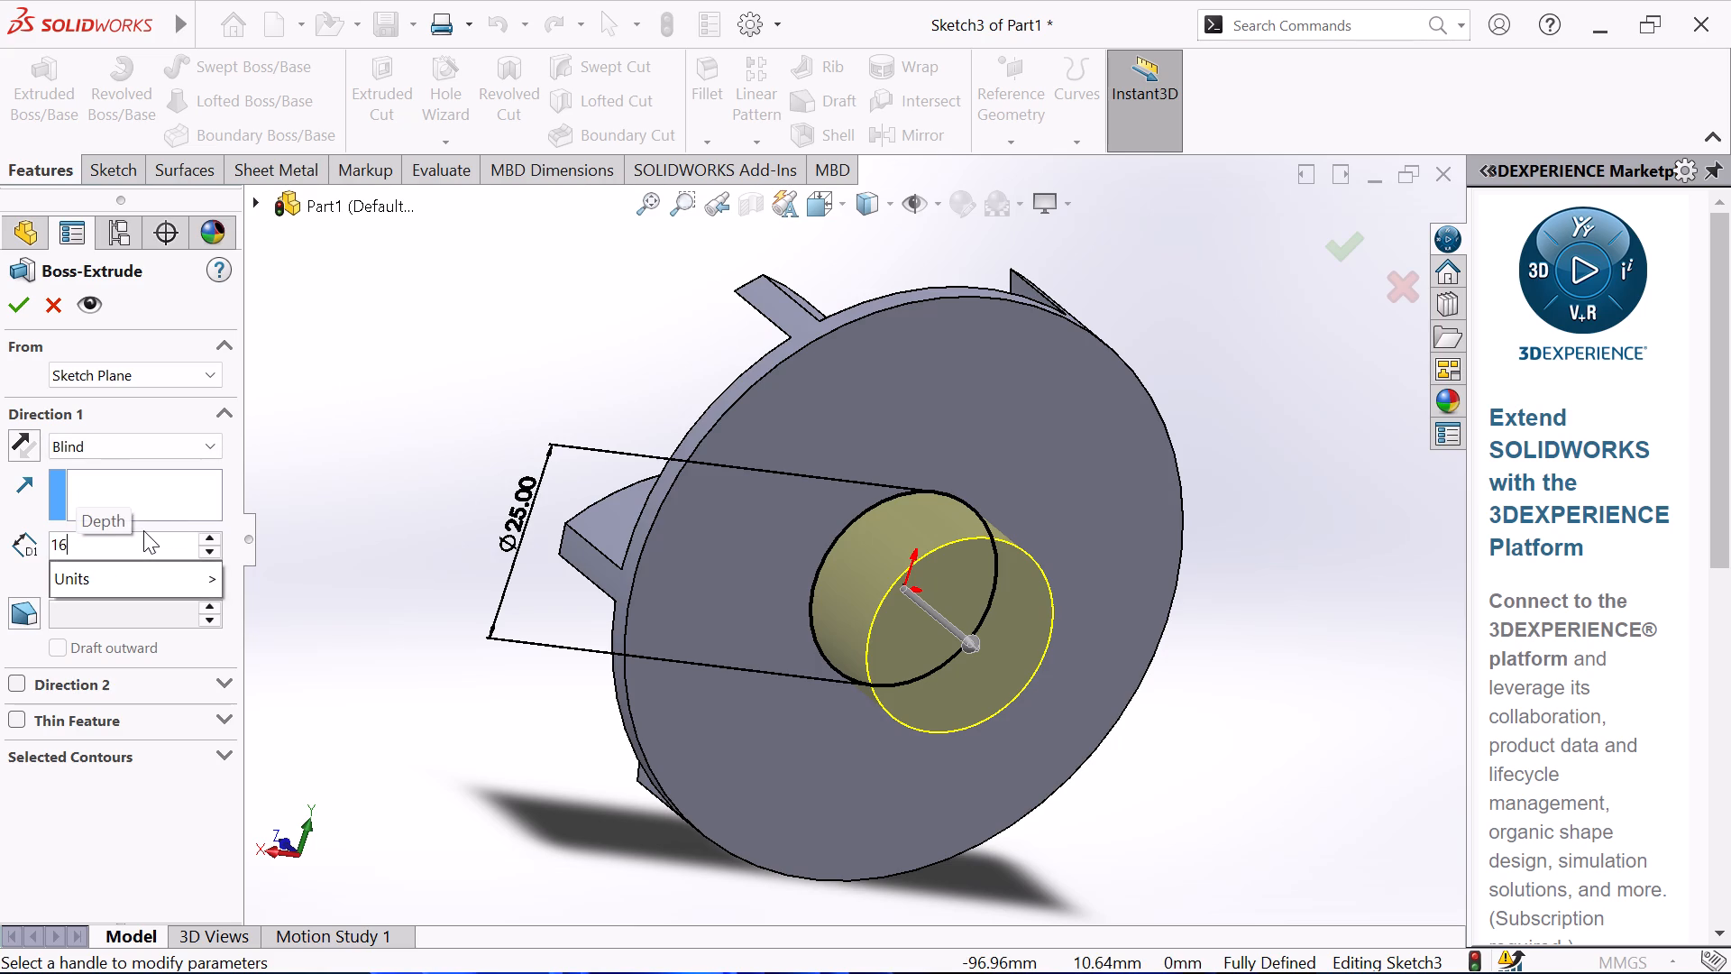
key("Return")
key("Return")
right_click(478, 532)
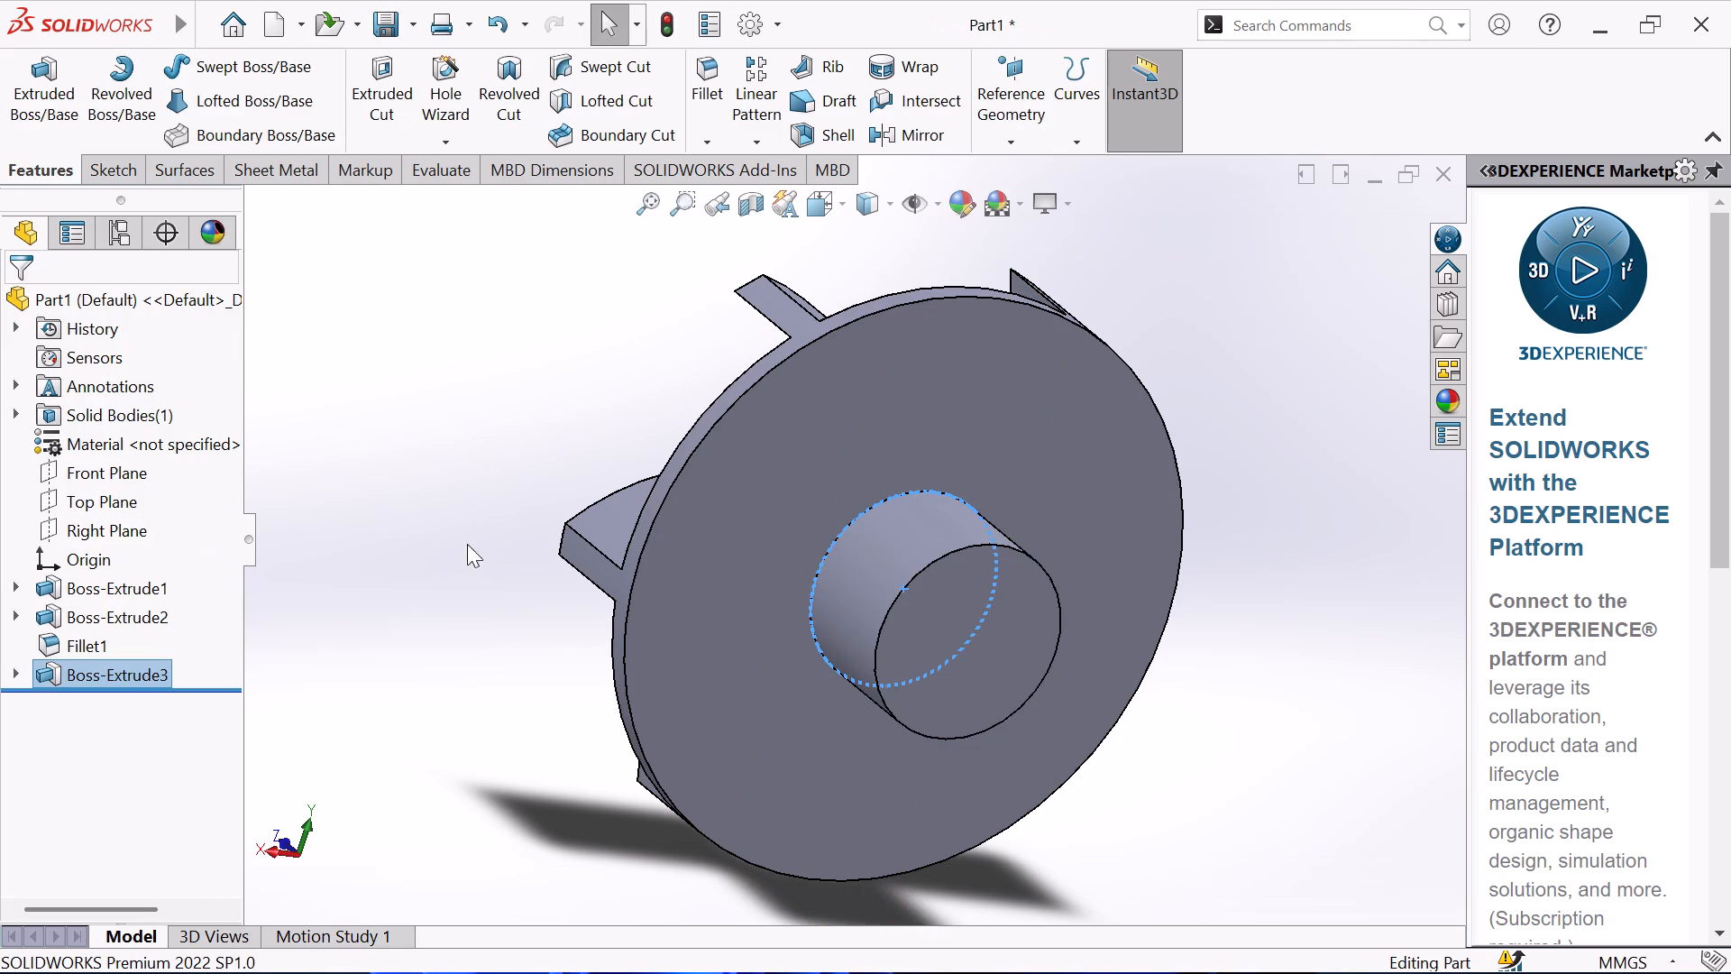
left_click(410, 280)
Fillet the circular edge where the back boss meets the disc with a 6 mm radius.
scroll(710, 437, "up", 2)
middle_click_drag(512, 402, 452, 315)
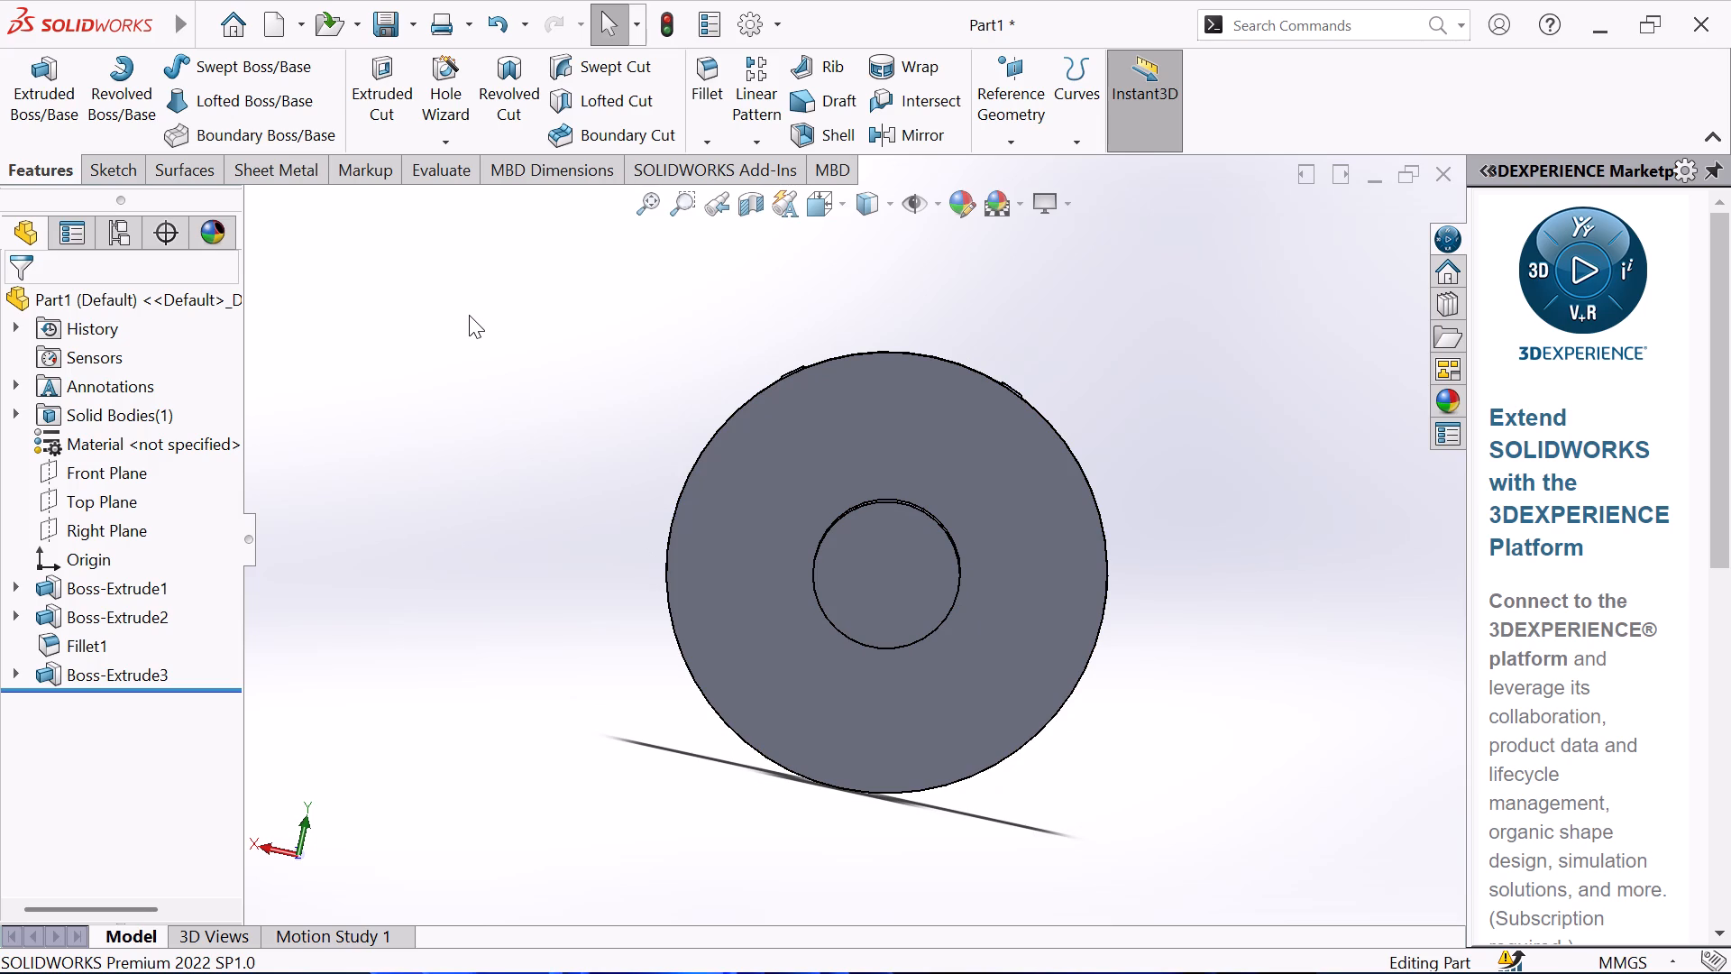
middle_click_drag(1118, 413, 940, 442)
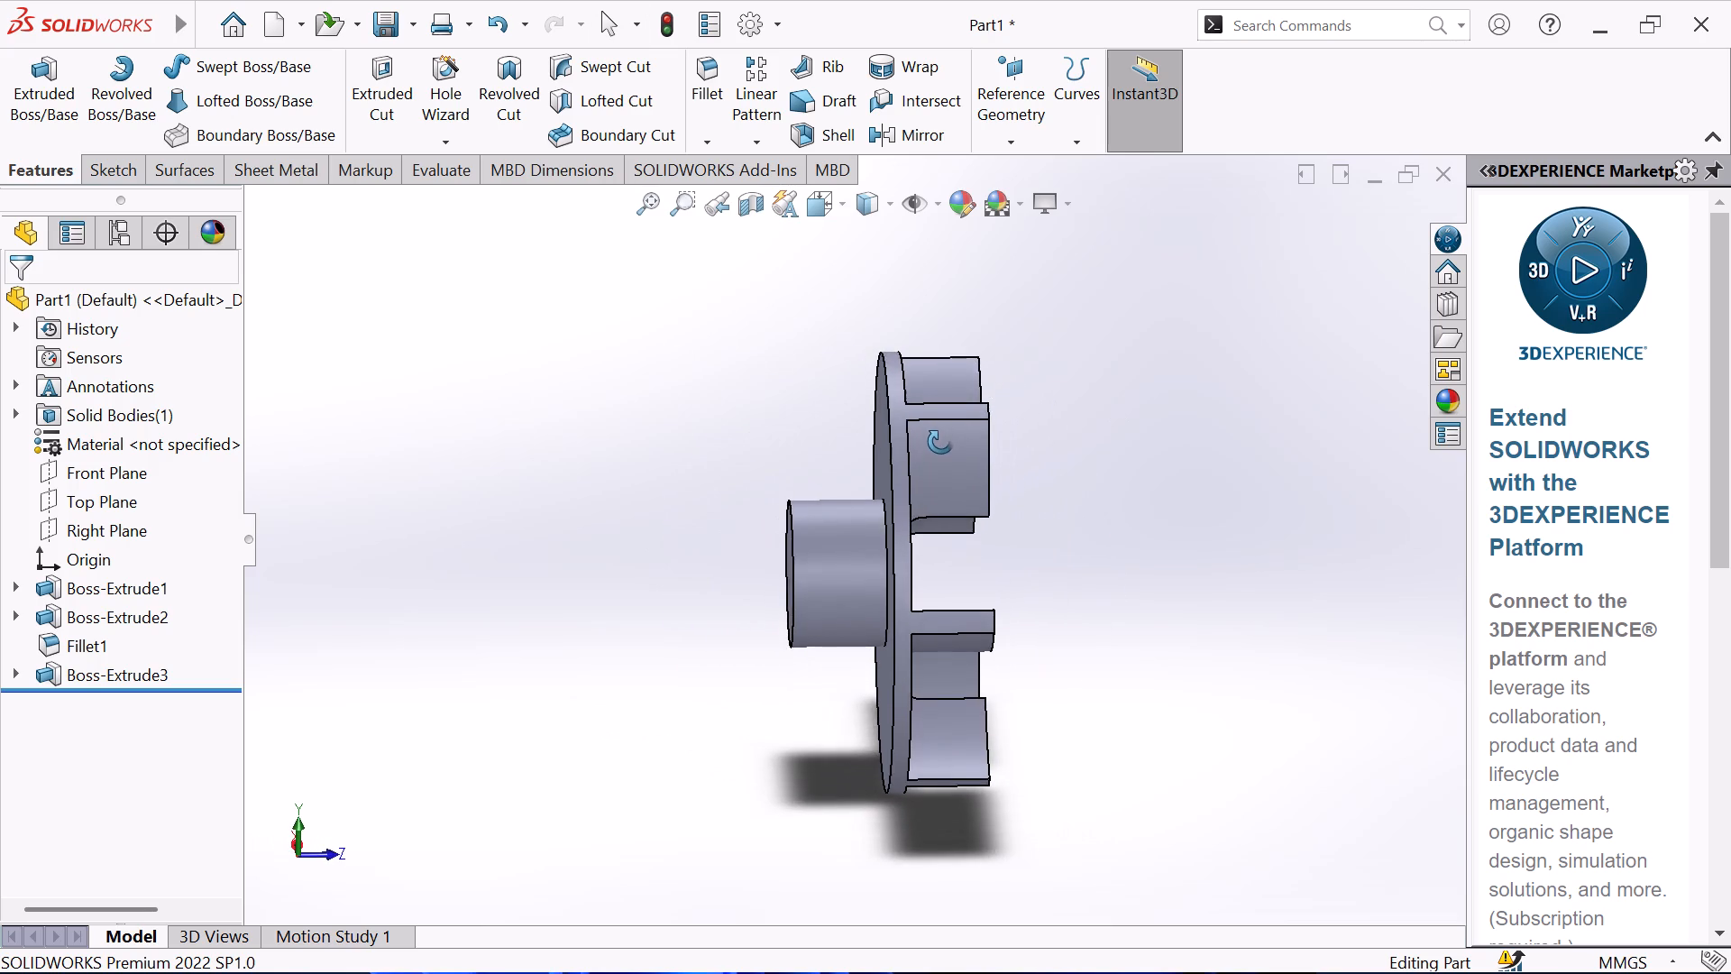
middle_click_drag(940, 442, 961, 464)
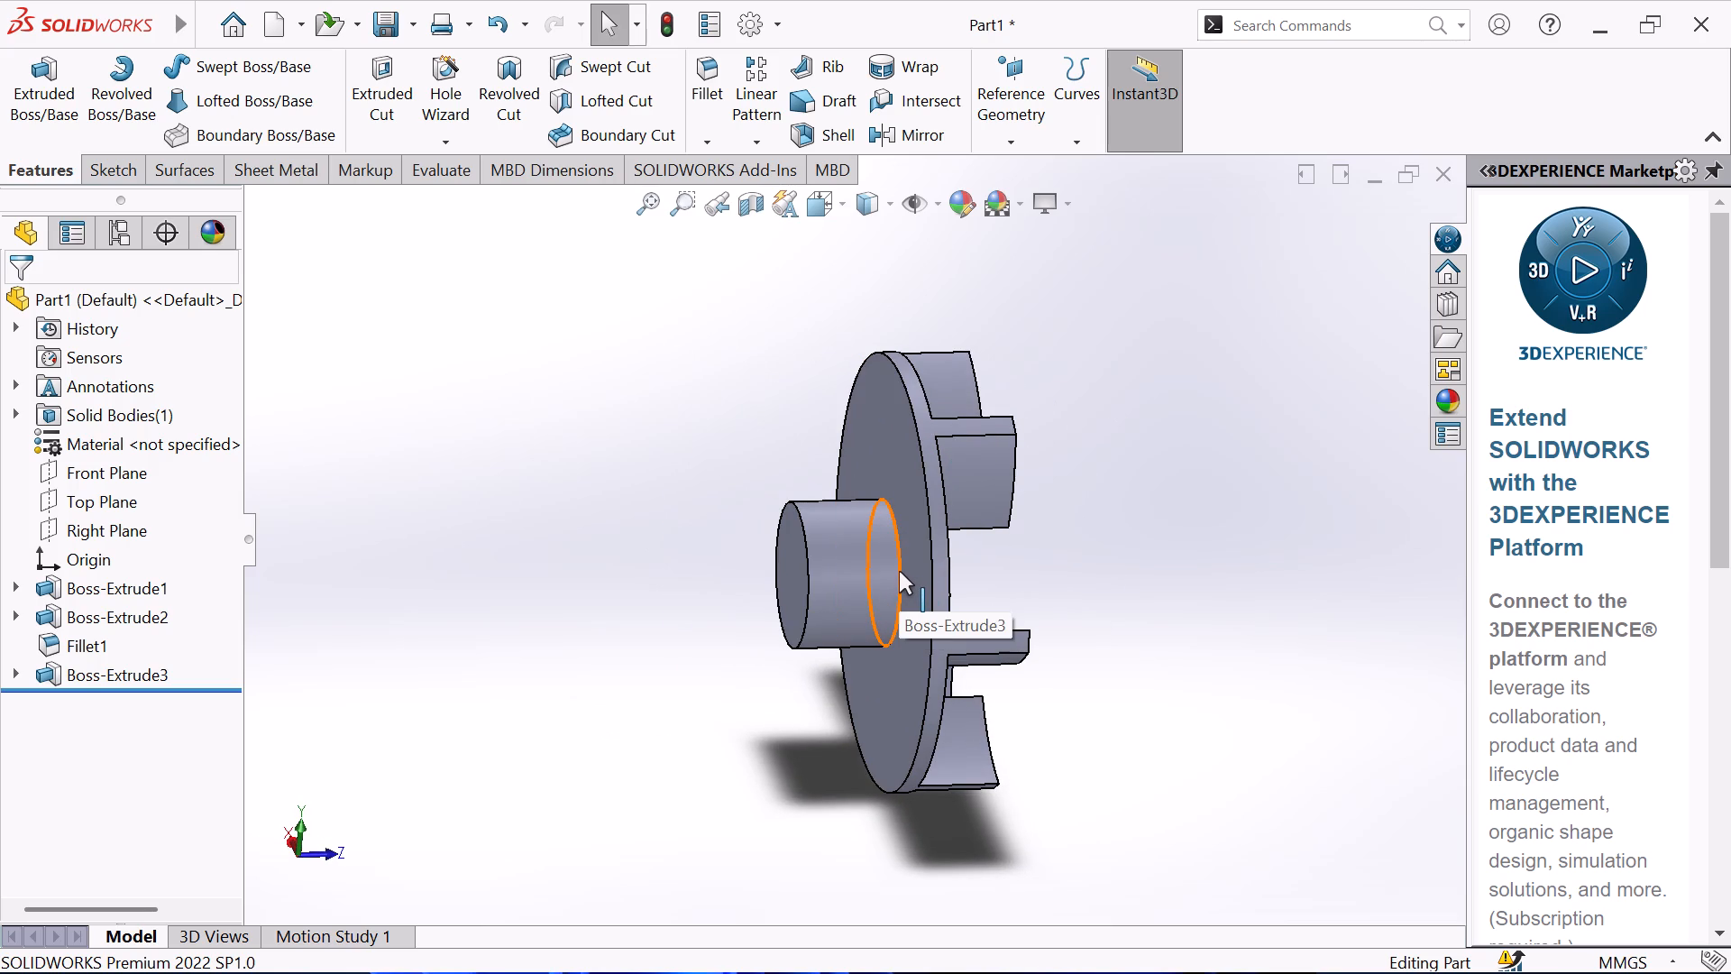
left_click(899, 571)
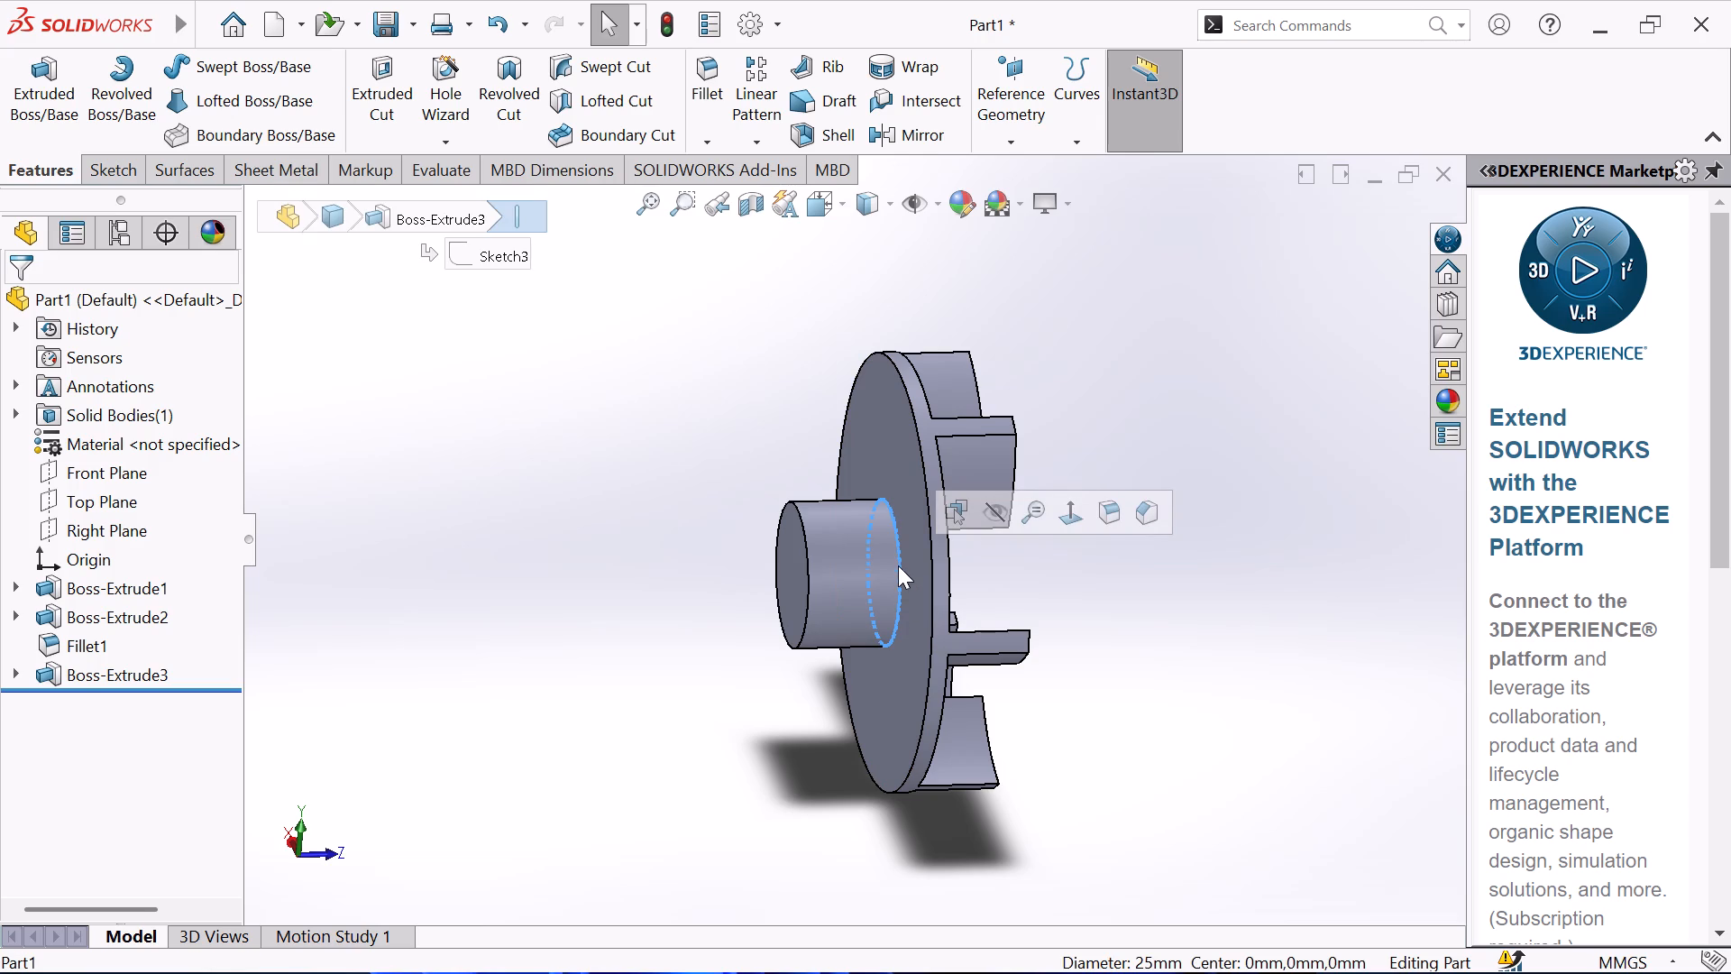
left_click(712, 114)
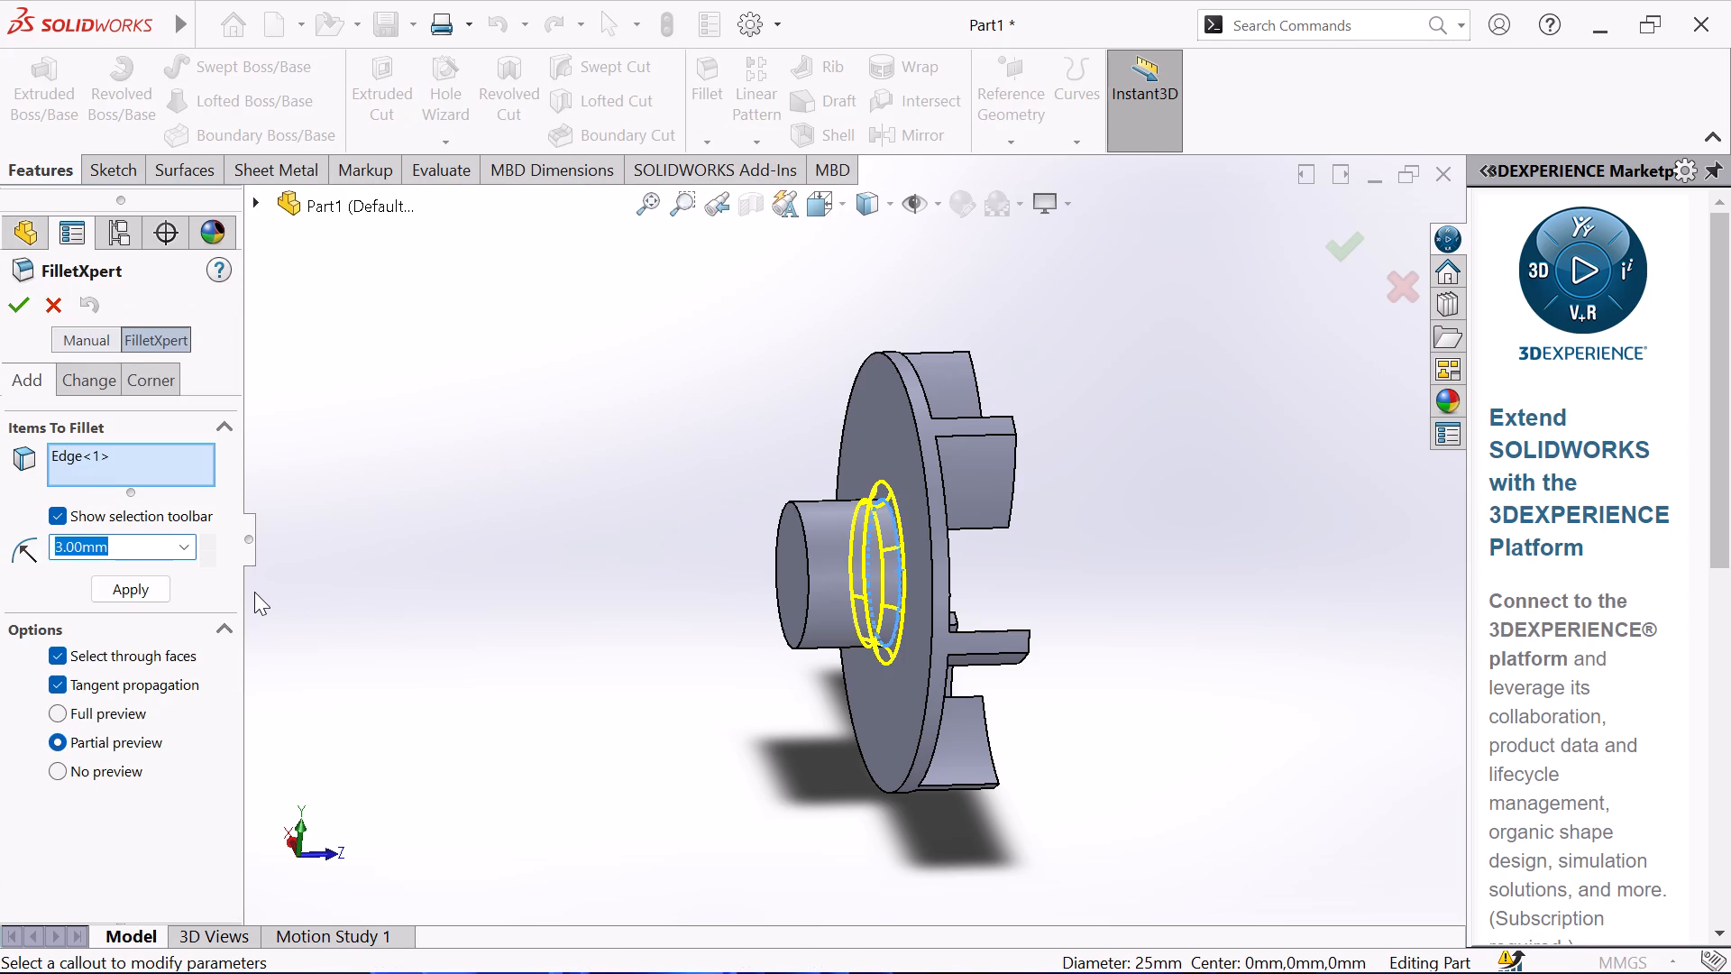
key("6")
key("Return")
key("Return")
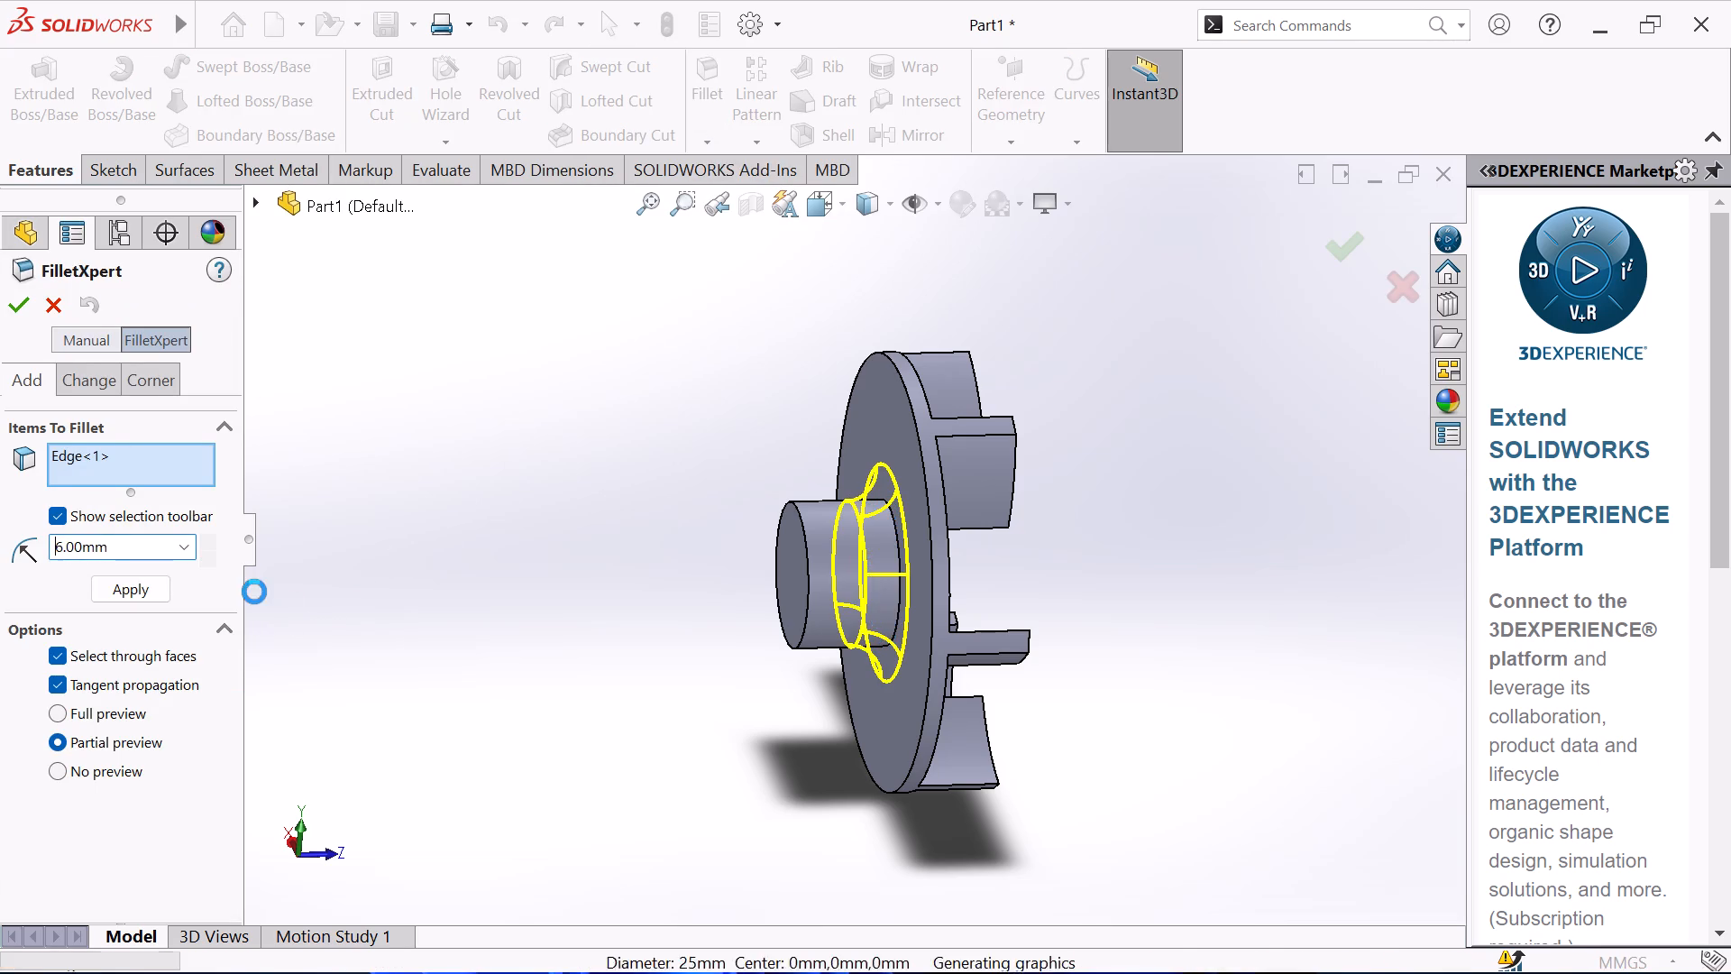
Start a new sketch on the disc's front face, the side carrying the blades.
middle_click_drag(428, 488, 496, 449)
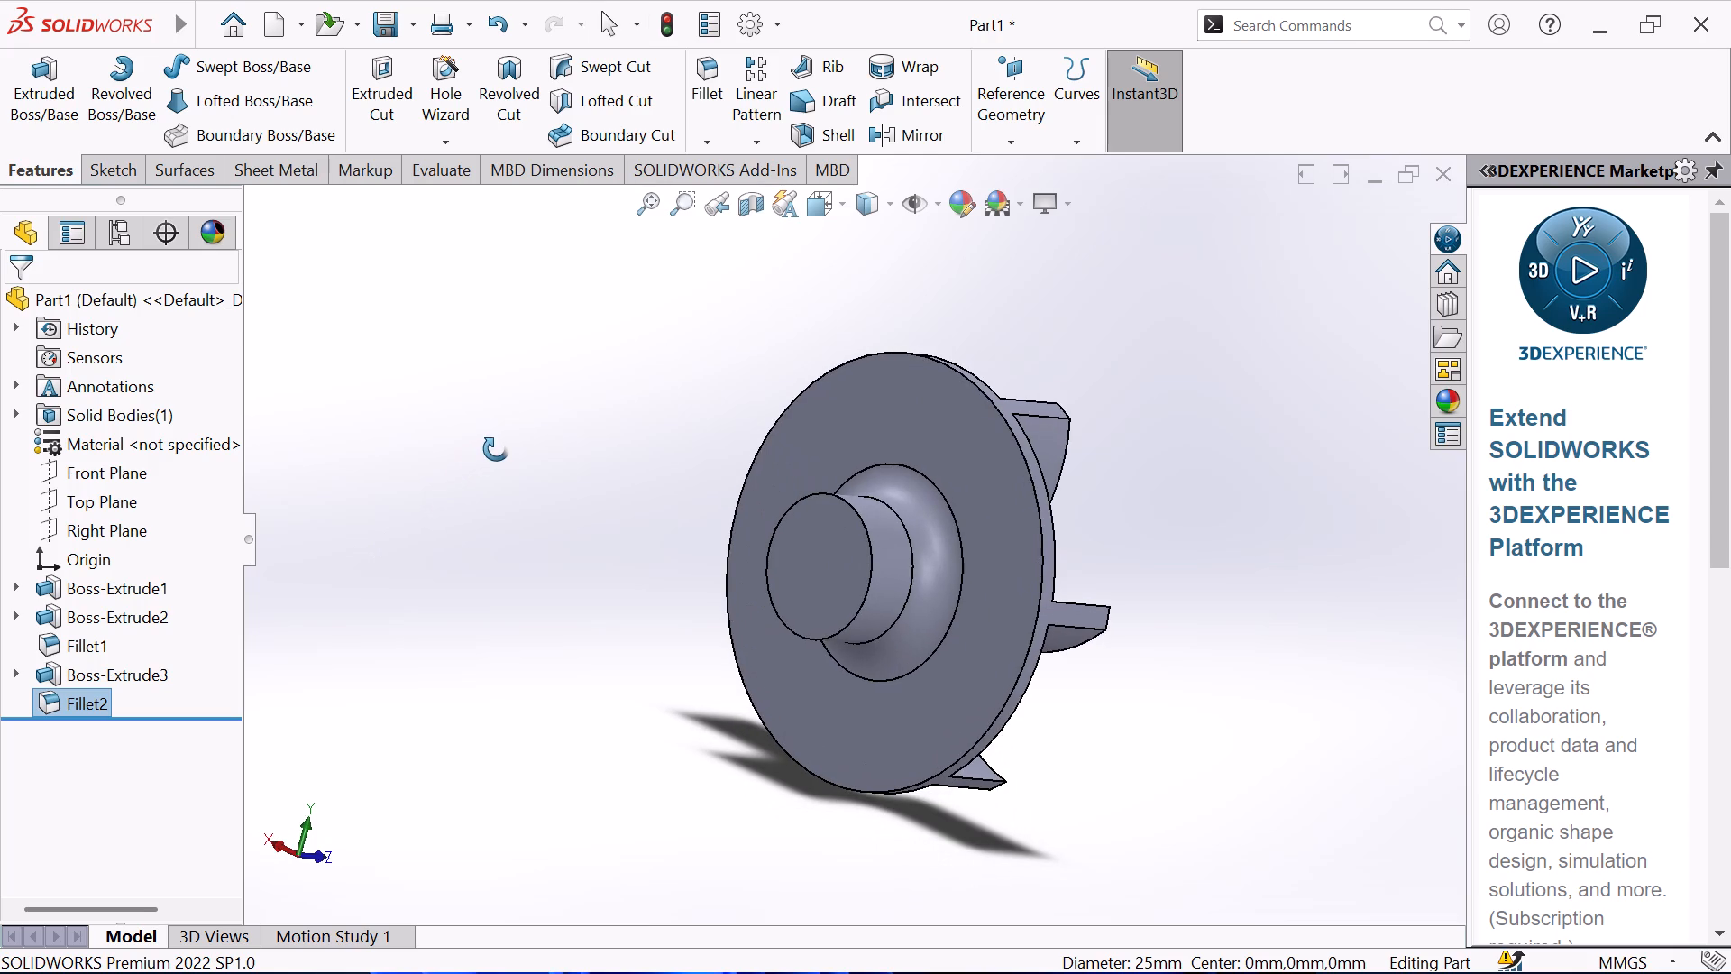
middle_click_drag(496, 449, 501, 449)
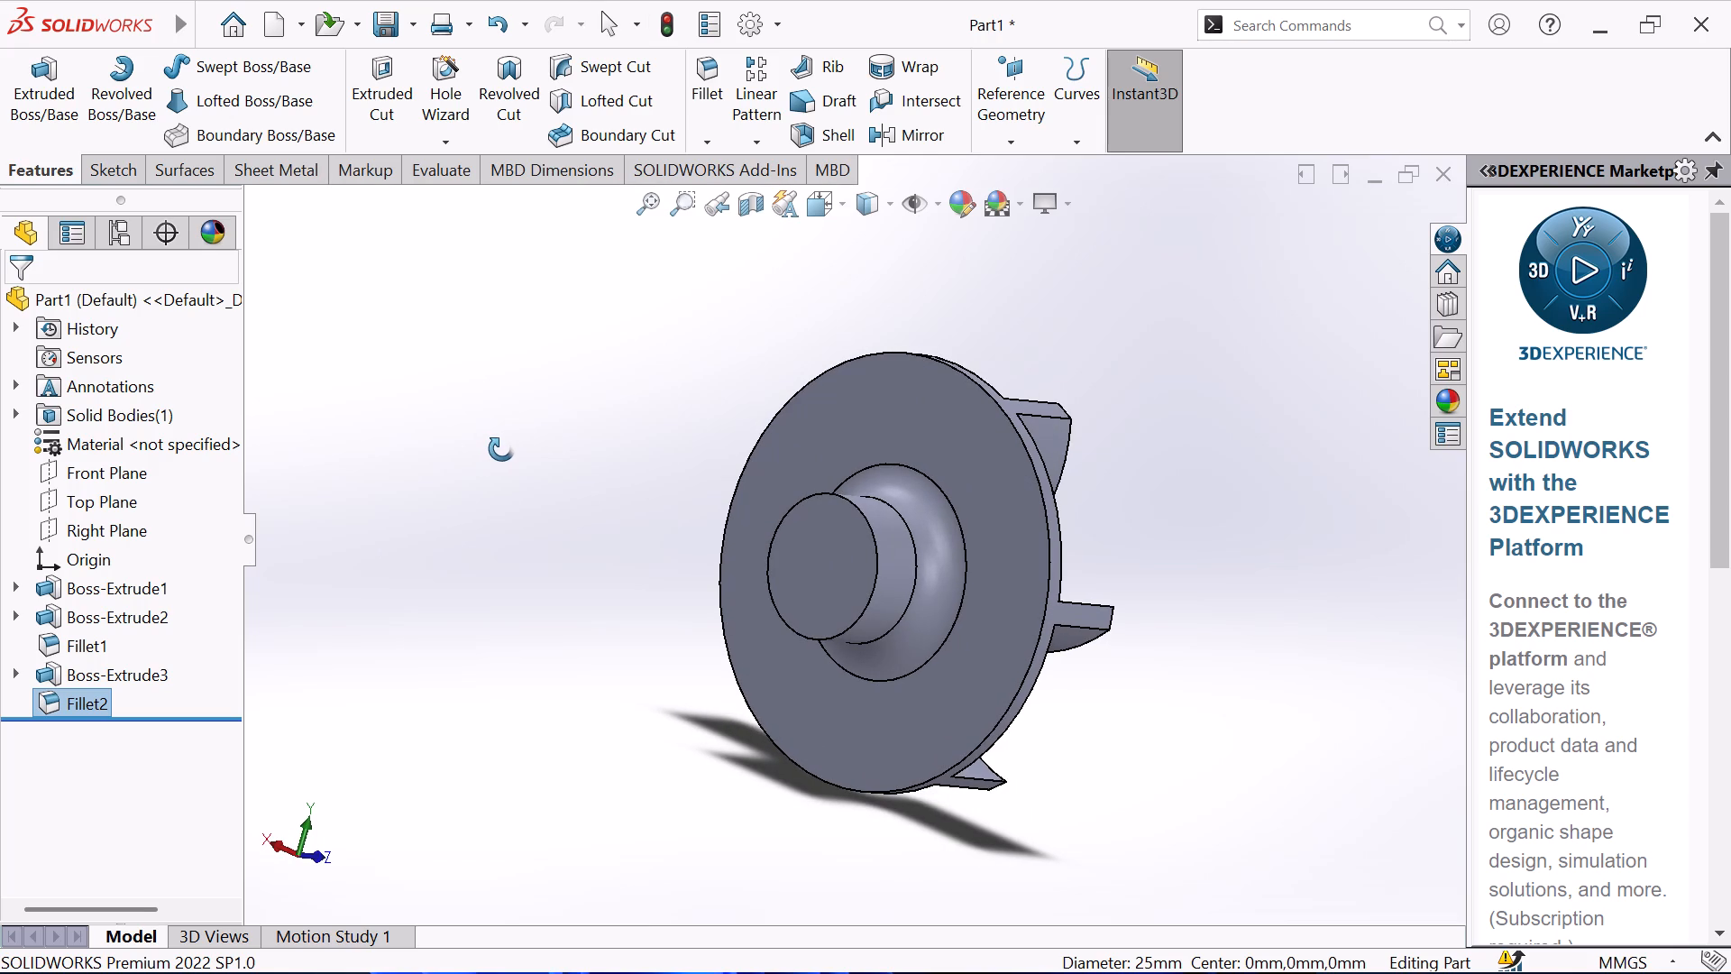
middle_click_drag(501, 449, 468, 453)
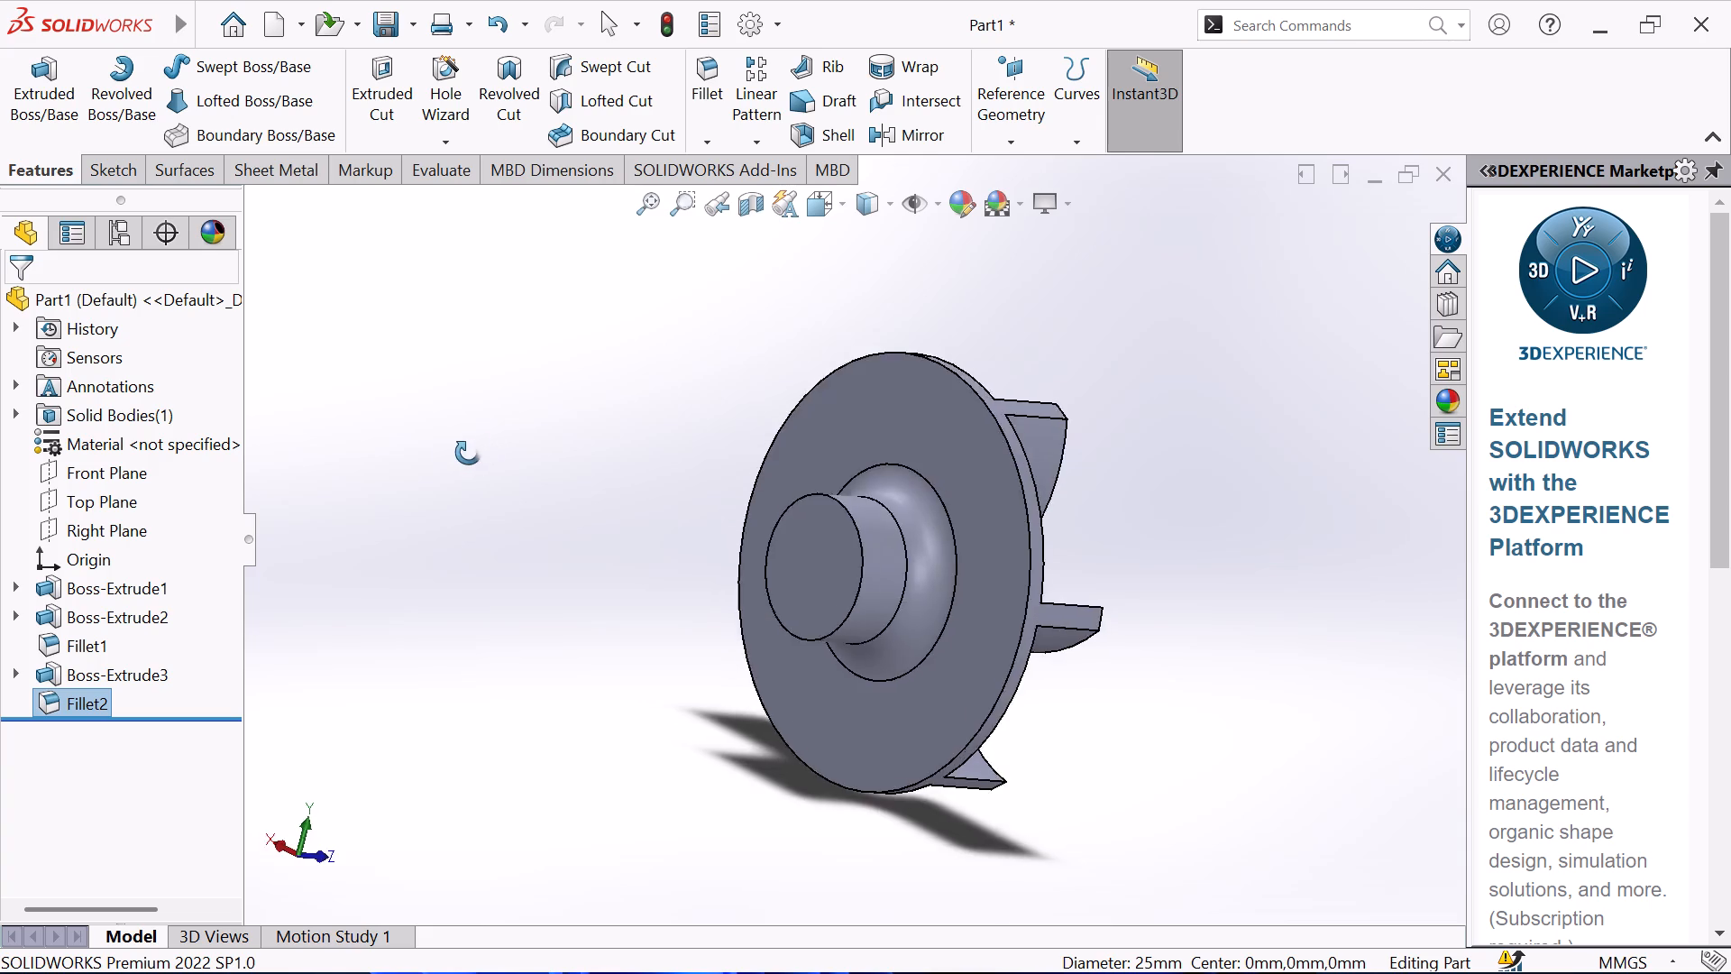
middle_click_drag(468, 453, 294, 467)
left_click(877, 558)
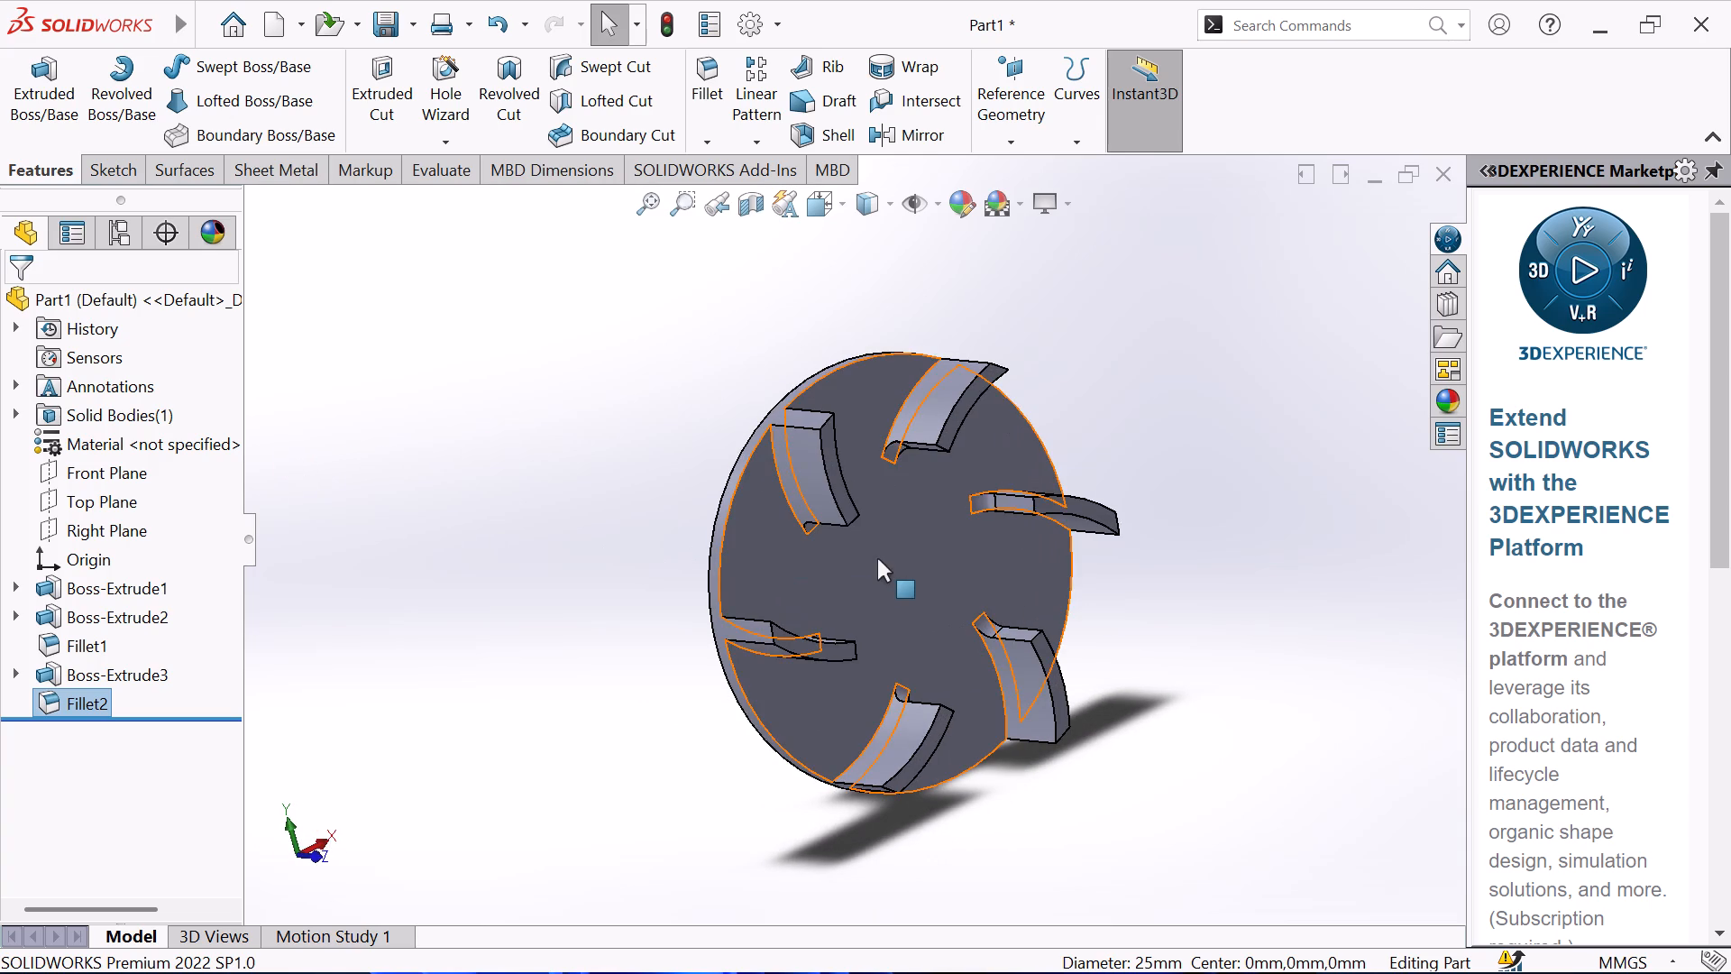
left_click(969, 510)
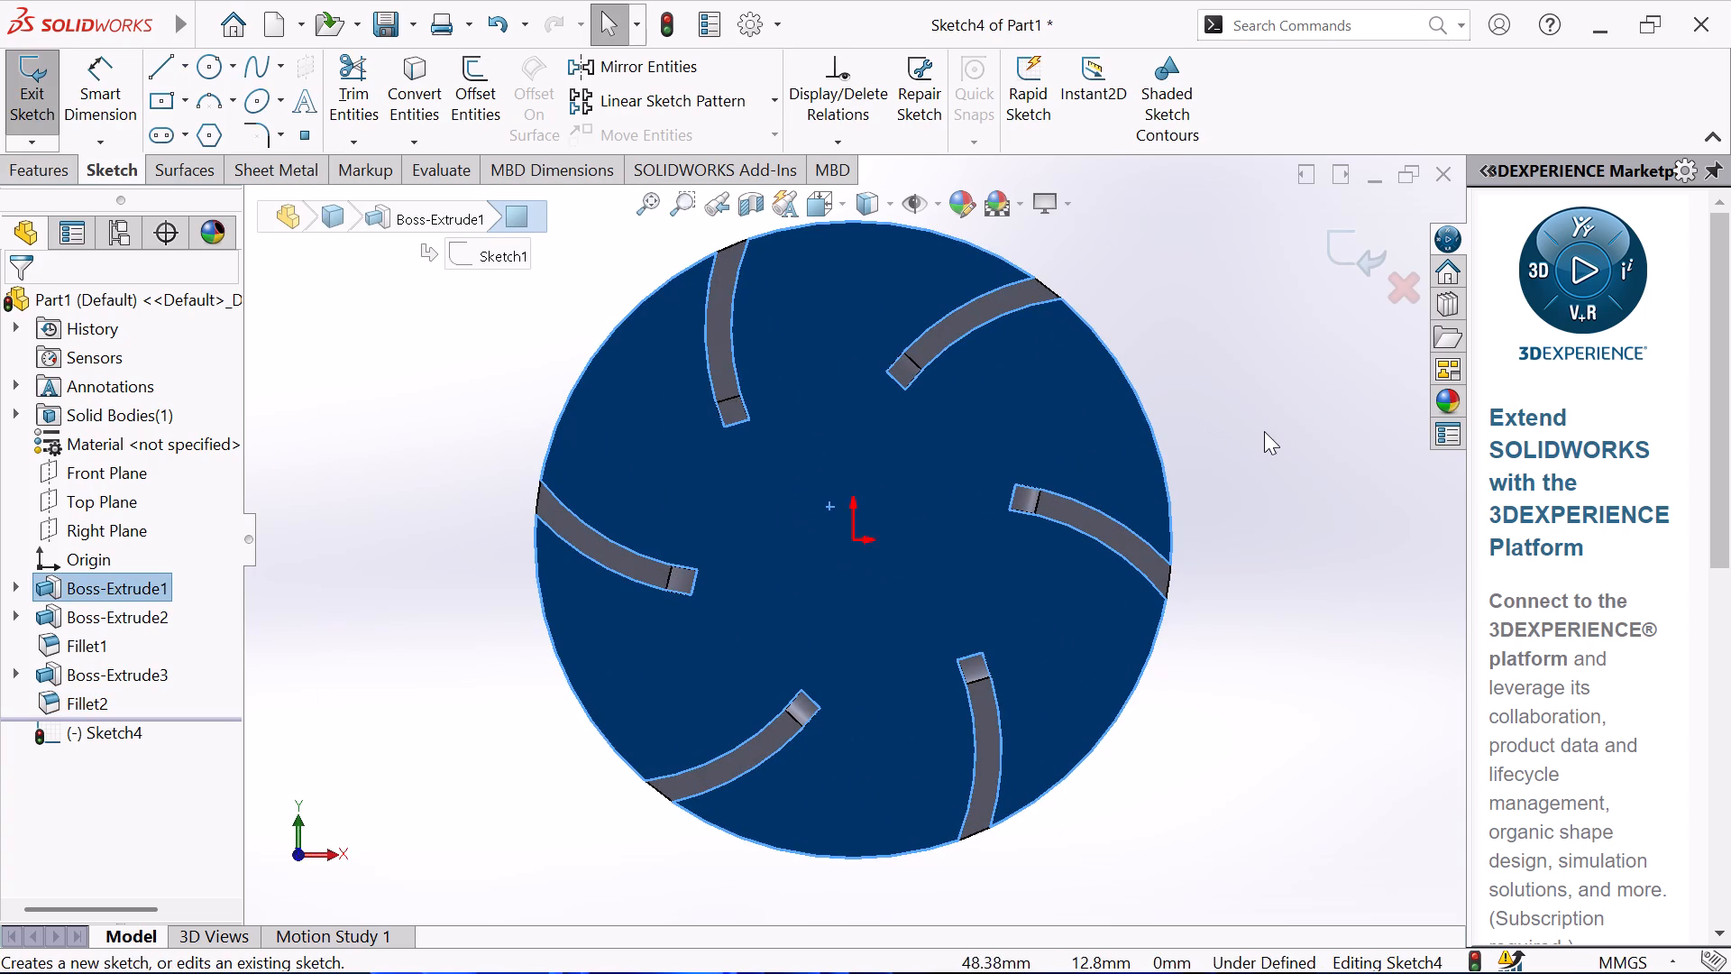
left_click(1264, 431)
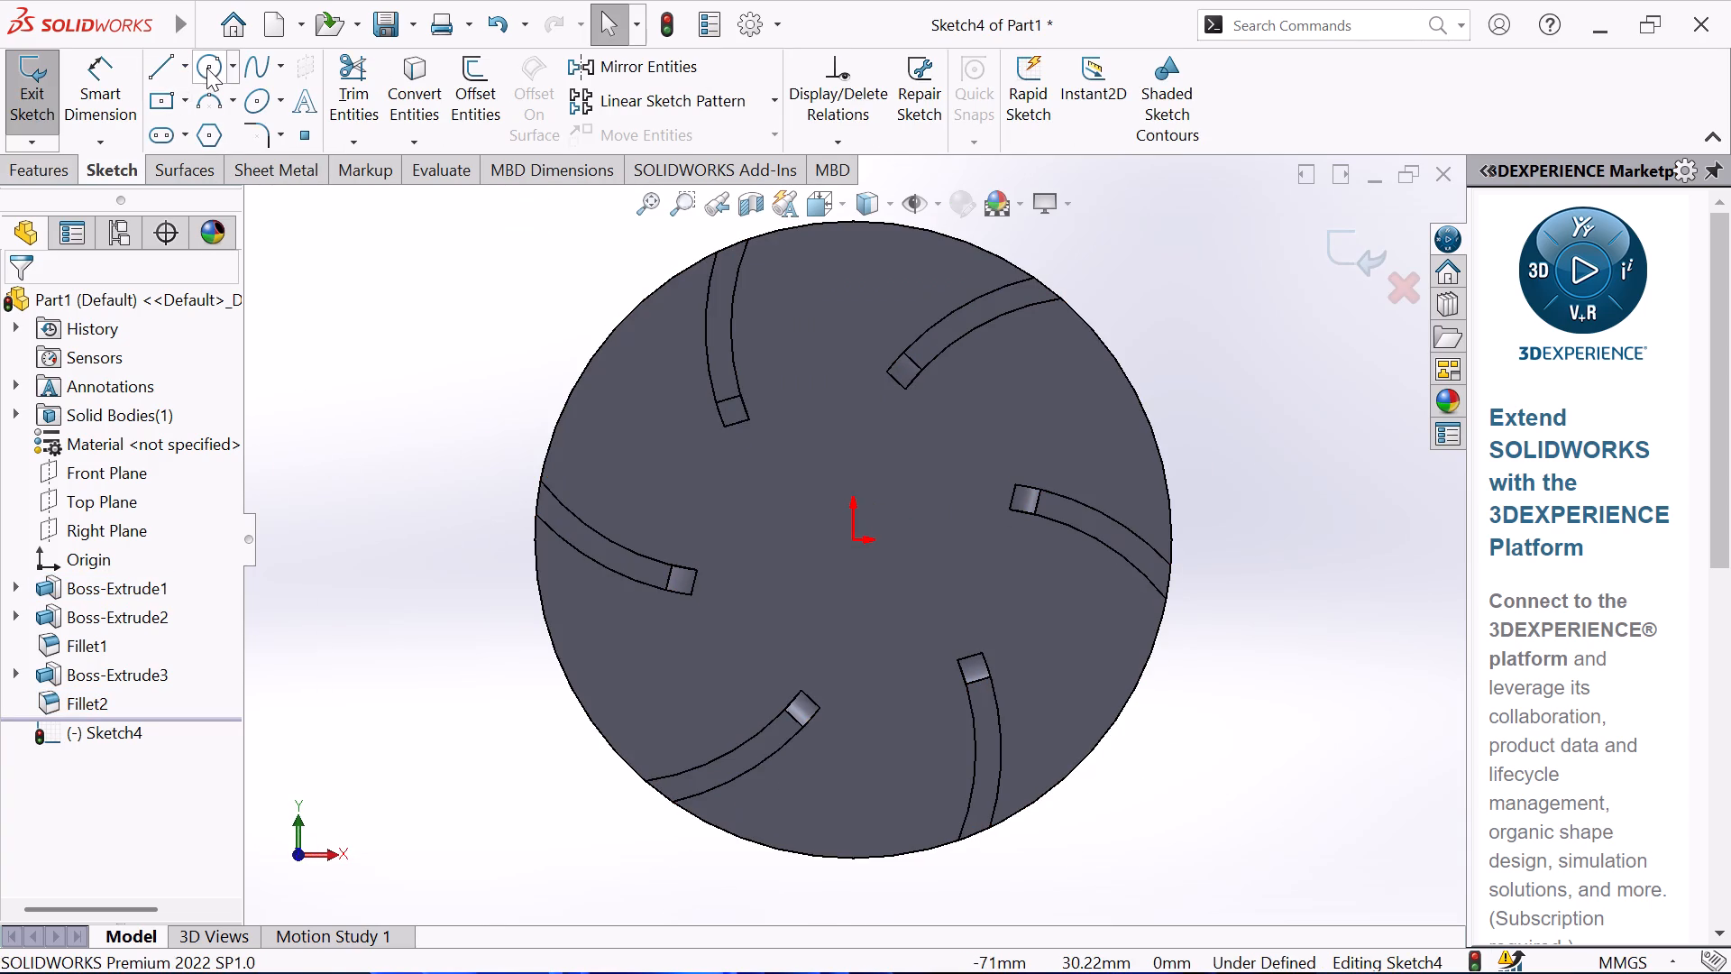
Sketch a circle about 11.4 mm in diameter centred on the origin of the bladed face.
left_click(208, 66)
left_click(852, 539)
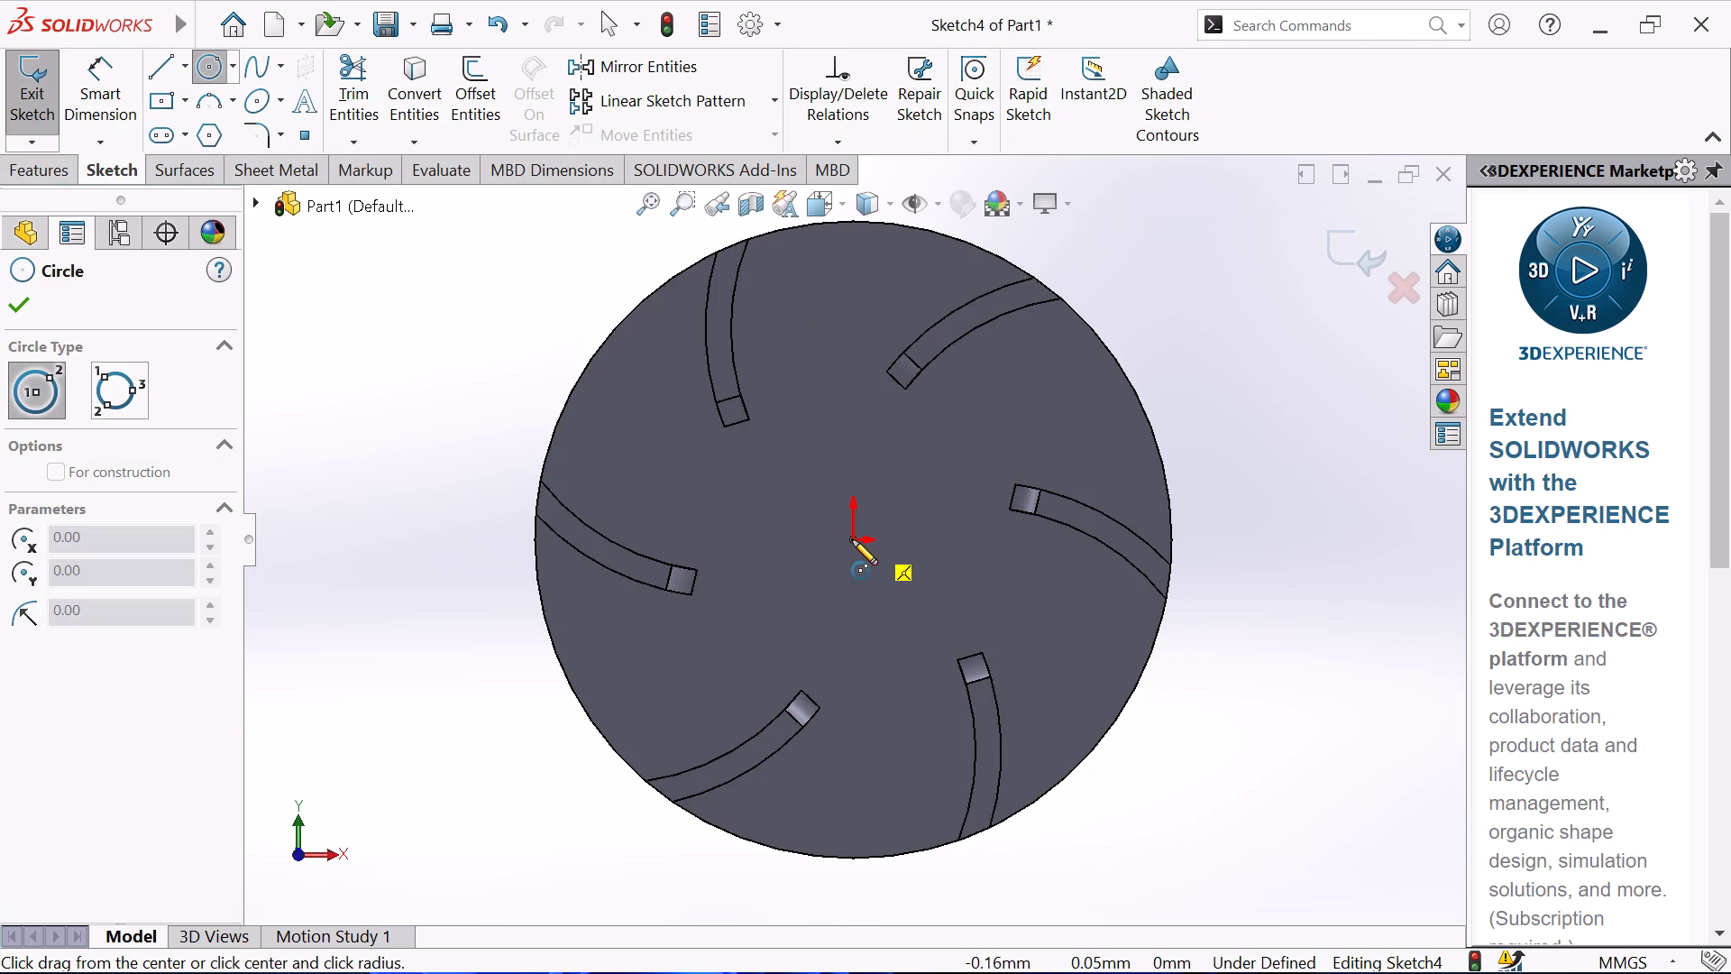
left_click(852, 492)
right_click(437, 392)
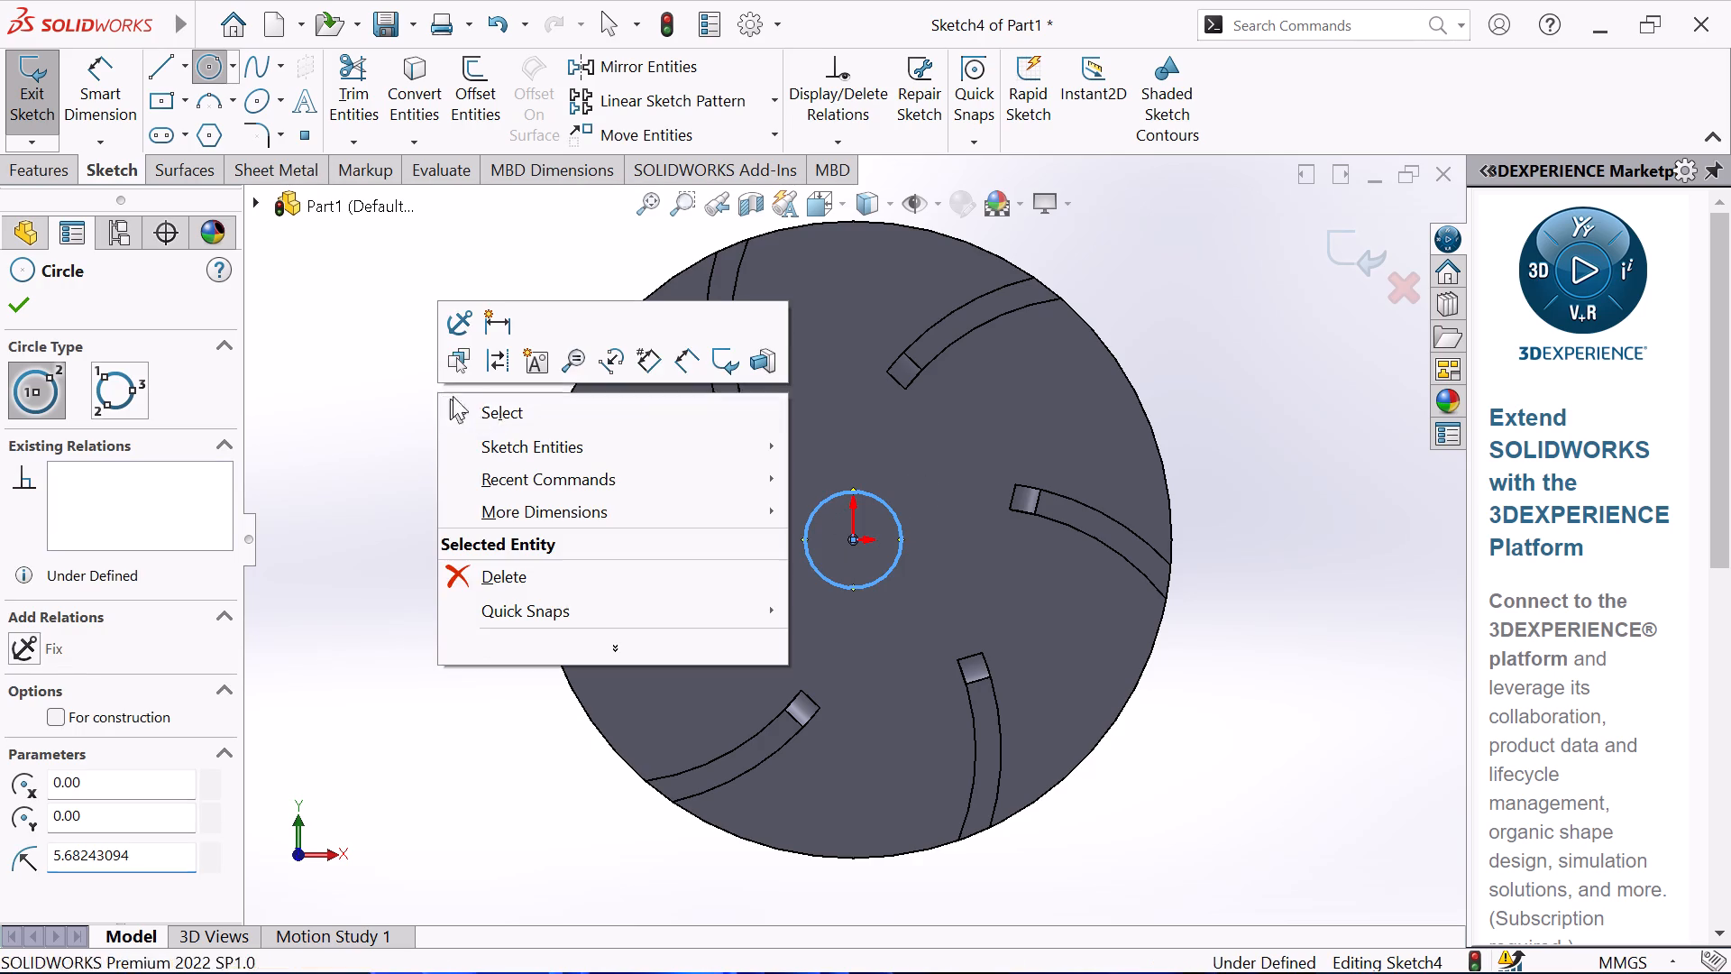
left_click(508, 416)
Dimension the central circle's diameter as 14 mm.
left_click(122, 106)
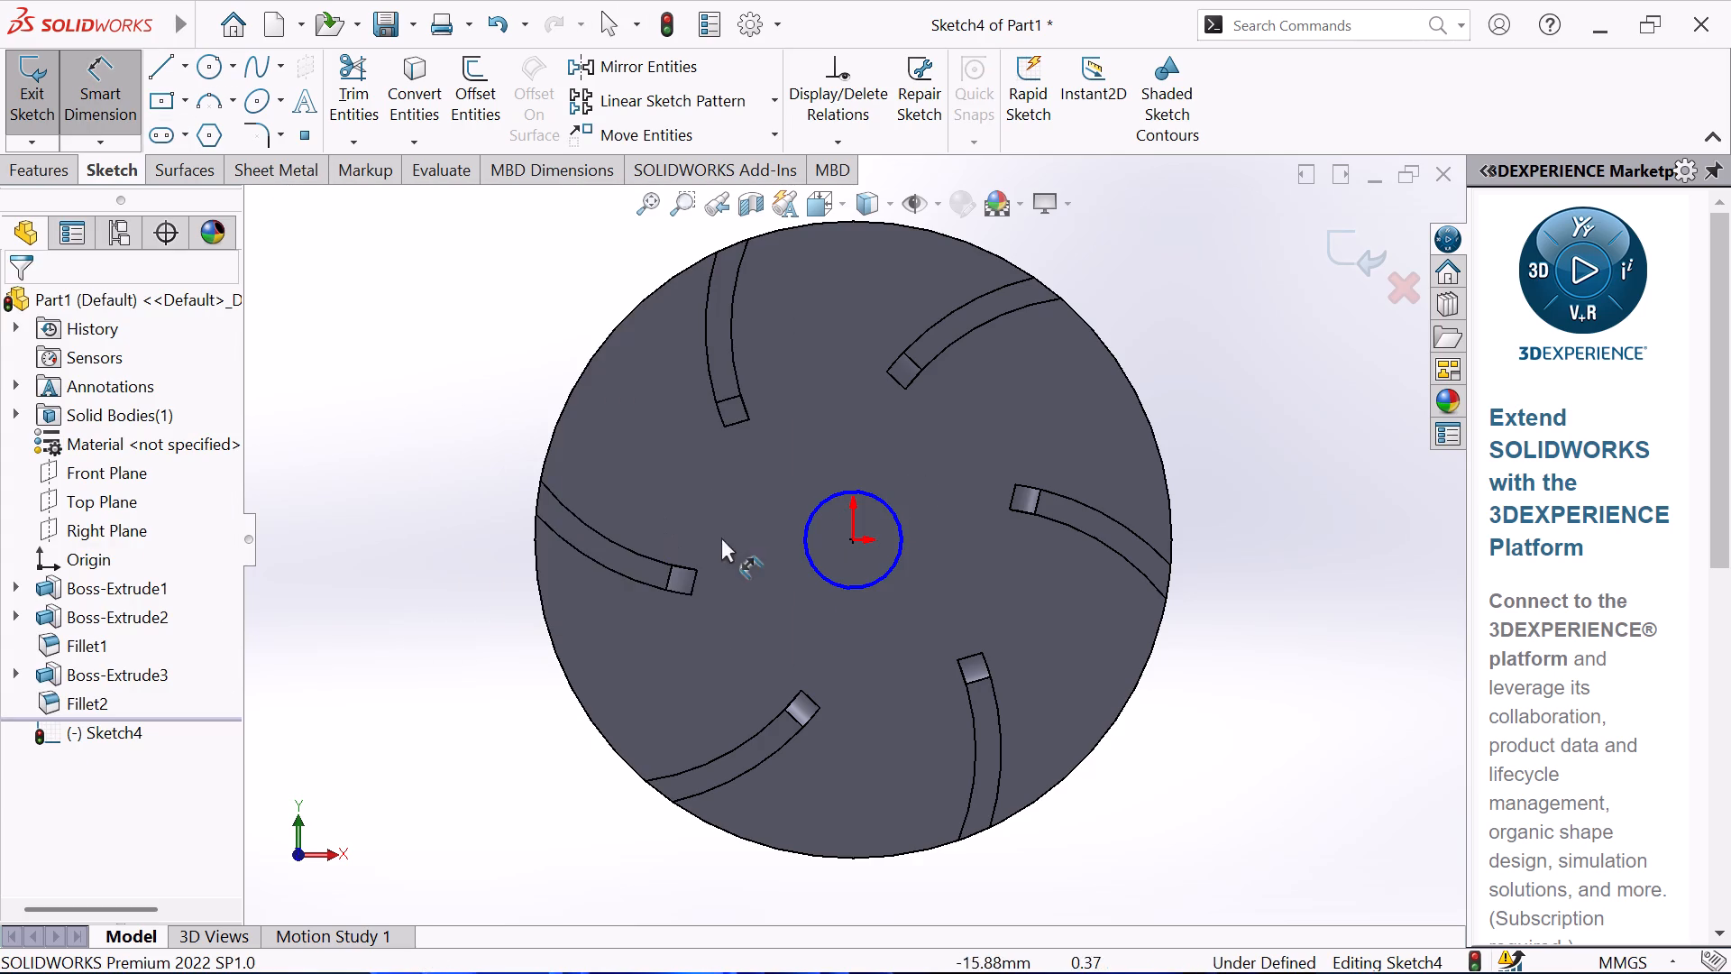
left_click(846, 587)
left_click(455, 639)
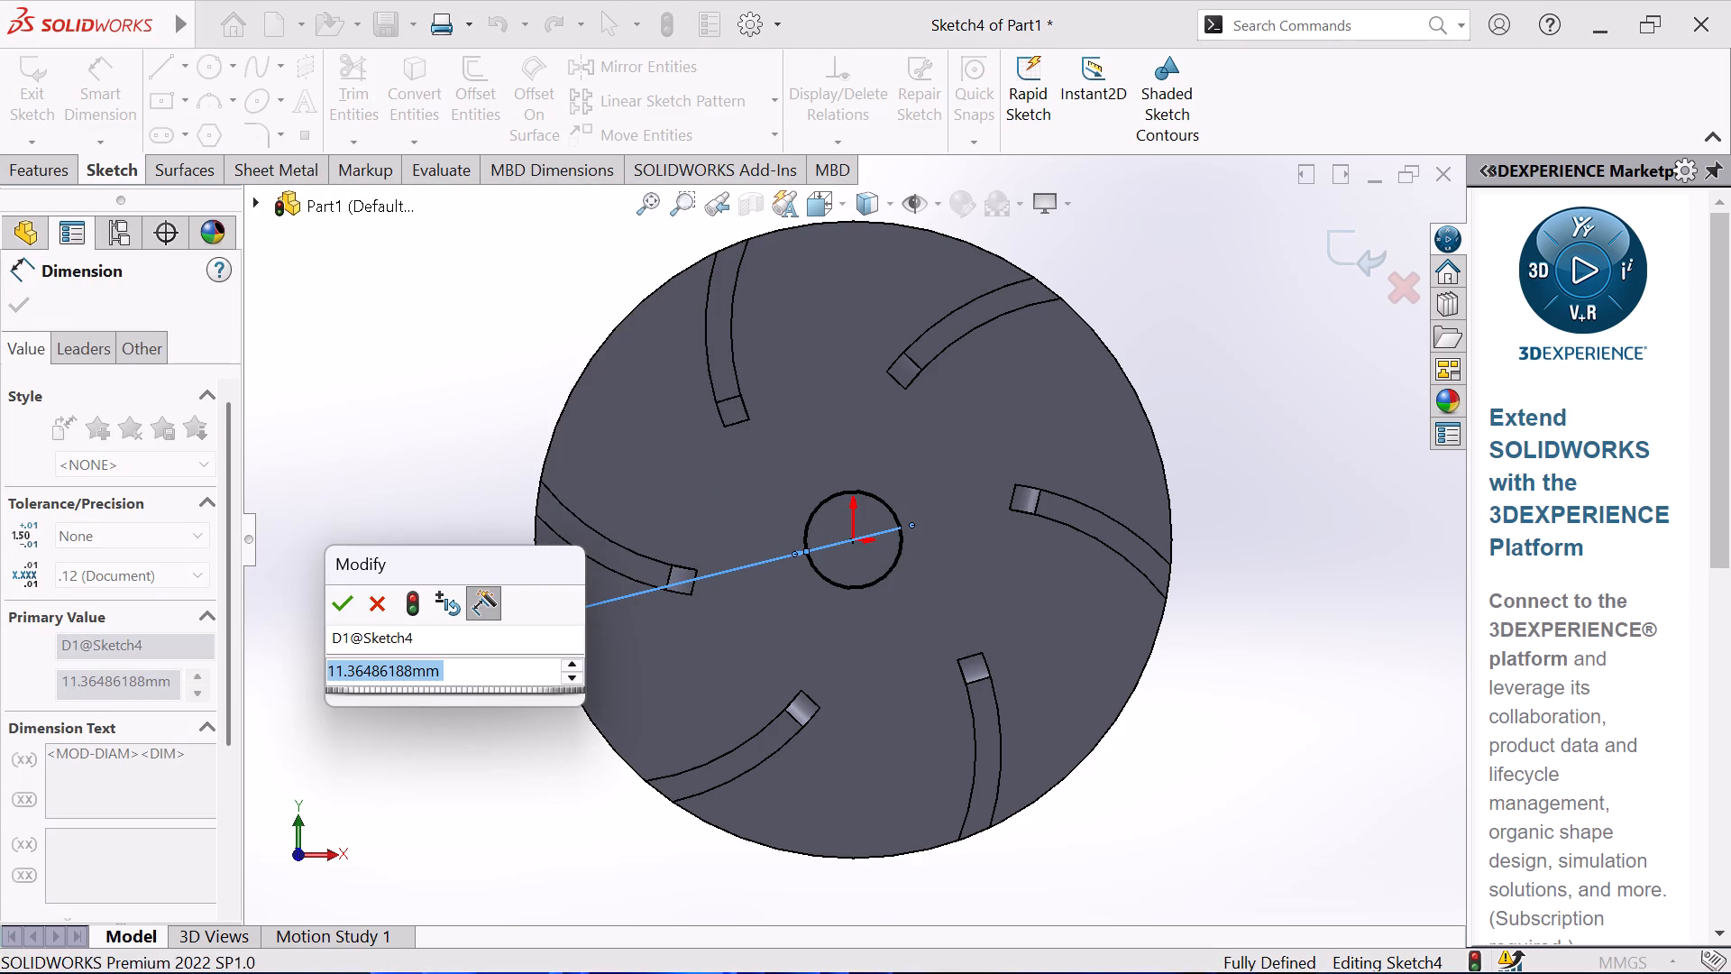
type("14")
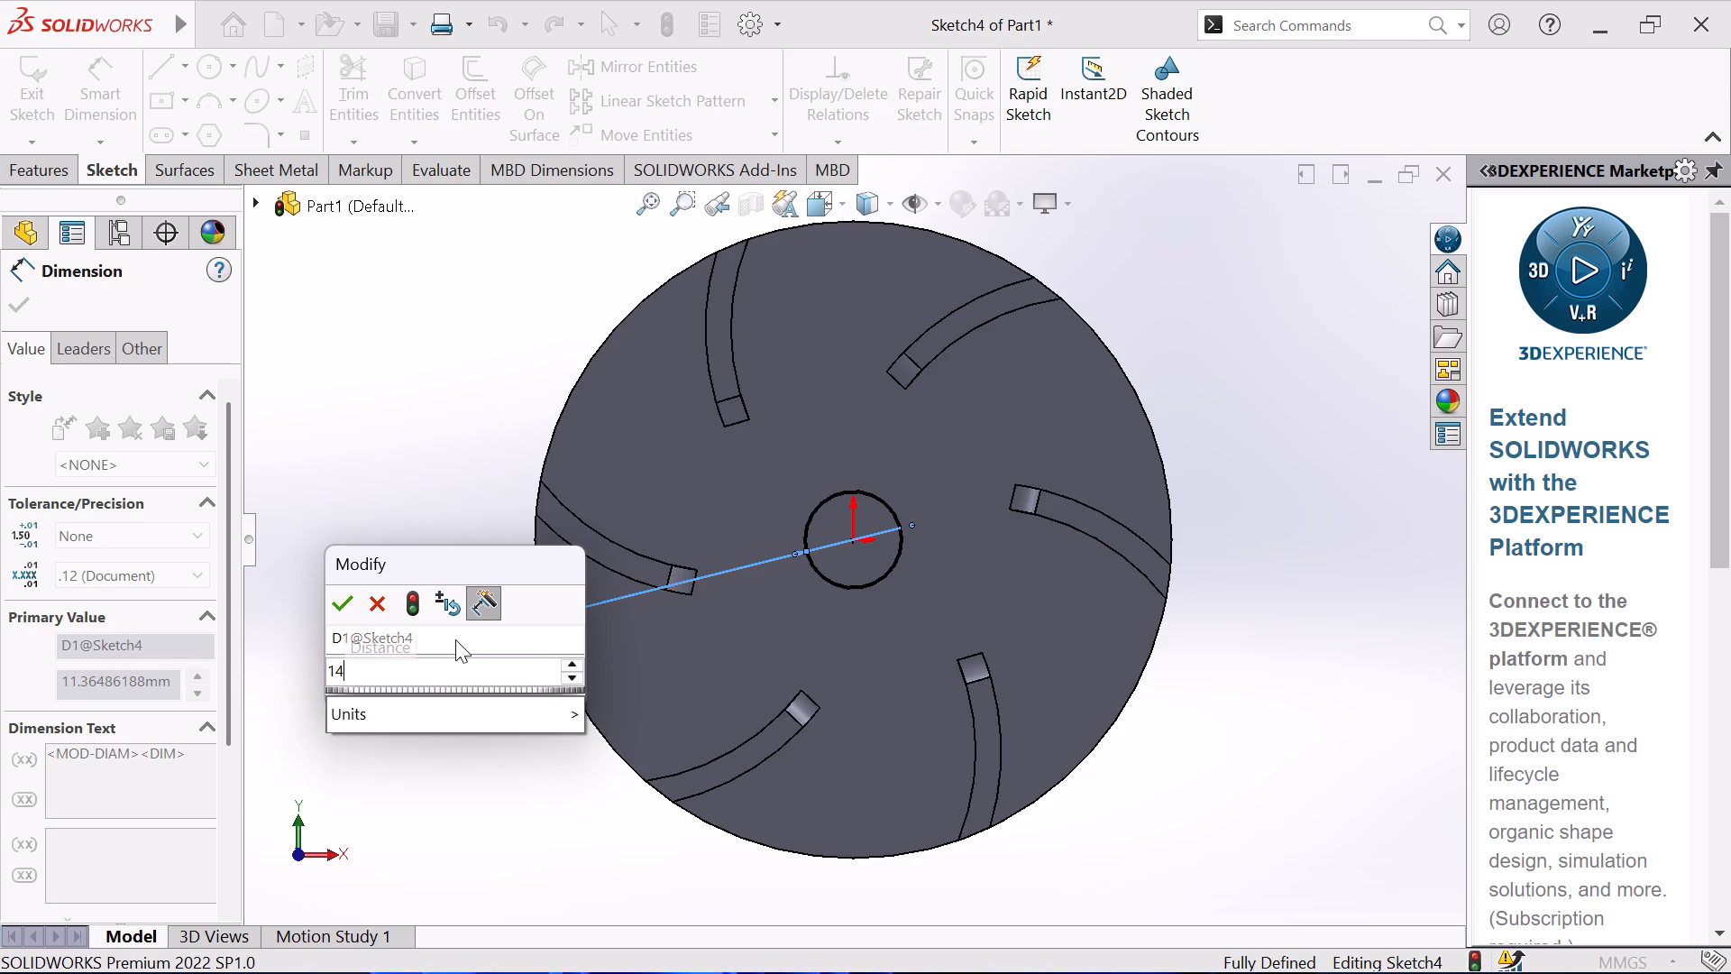
key("Return")
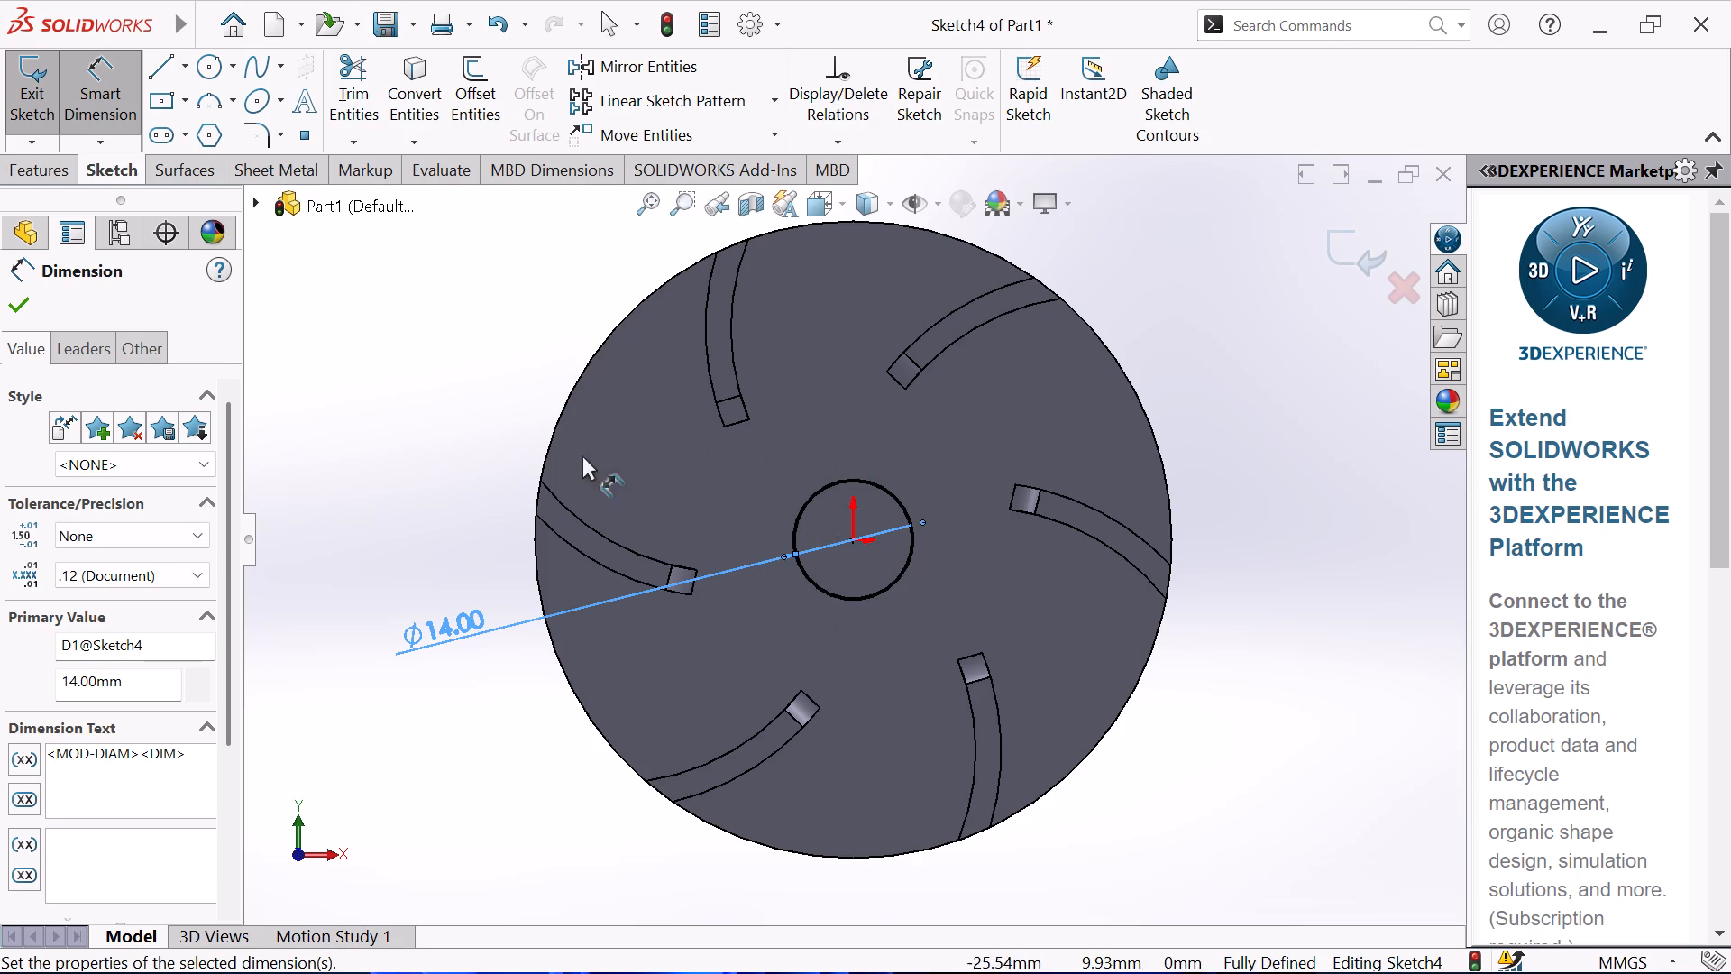
right_click(397, 417)
left_click(467, 509)
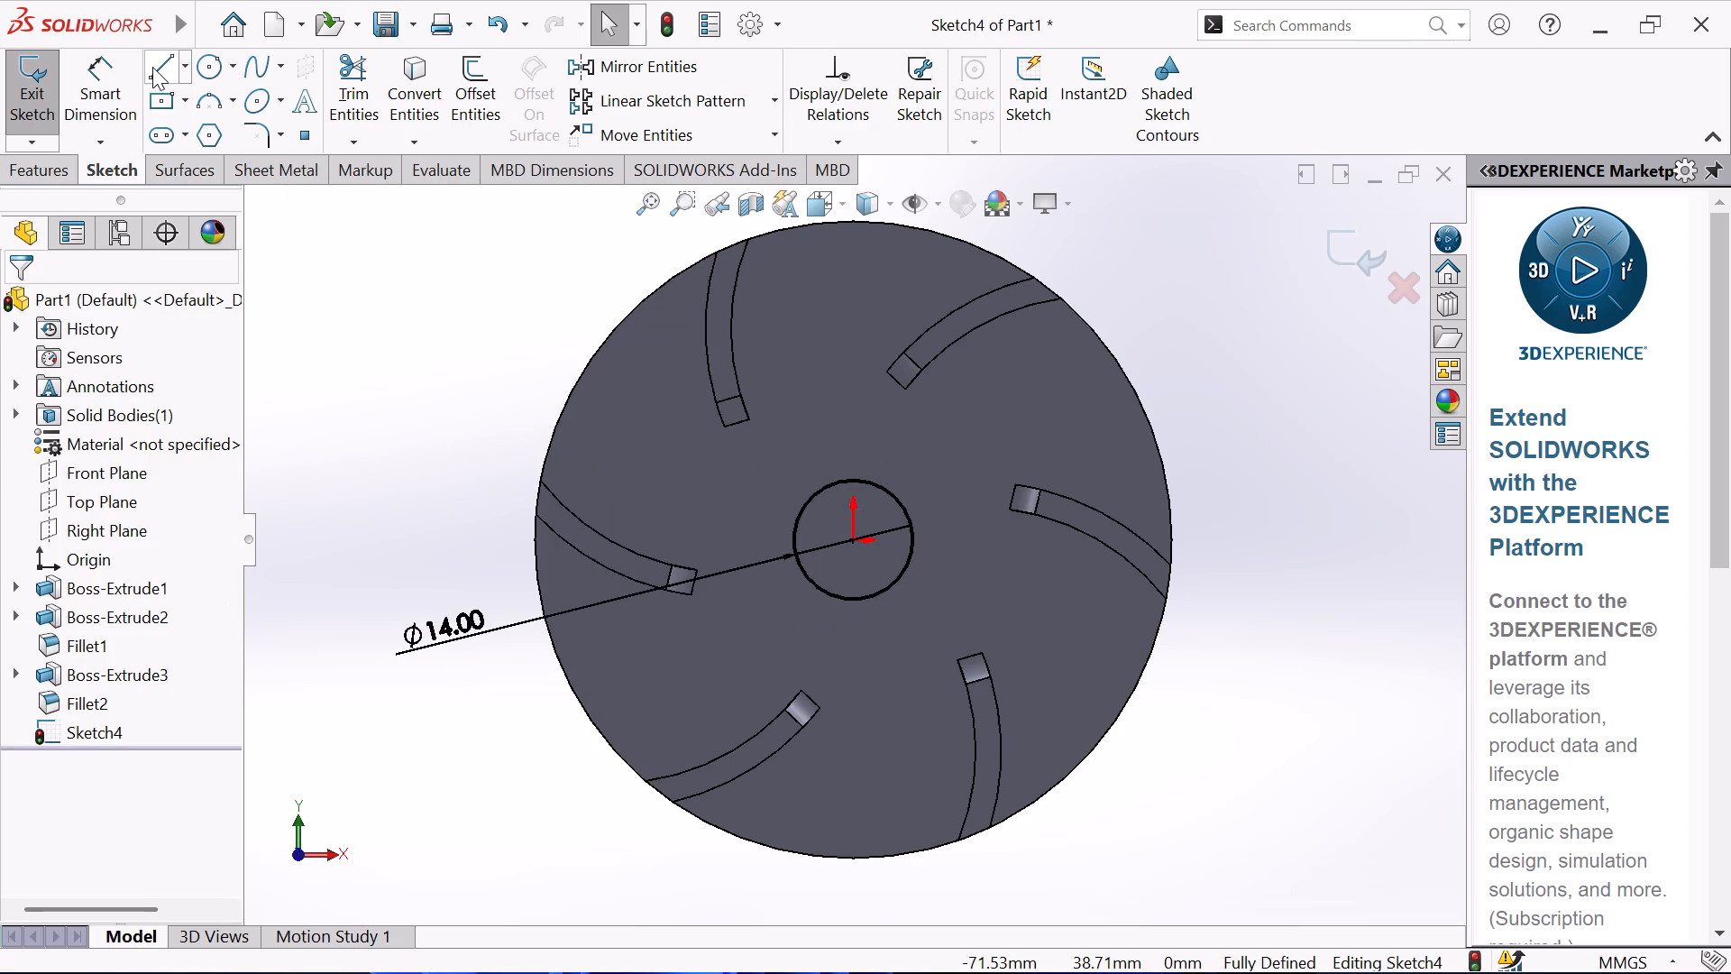
Draw a vertical centerline about 27.5 mm long through the origin, extending beyond the circle at both ends.
left_click(192, 68)
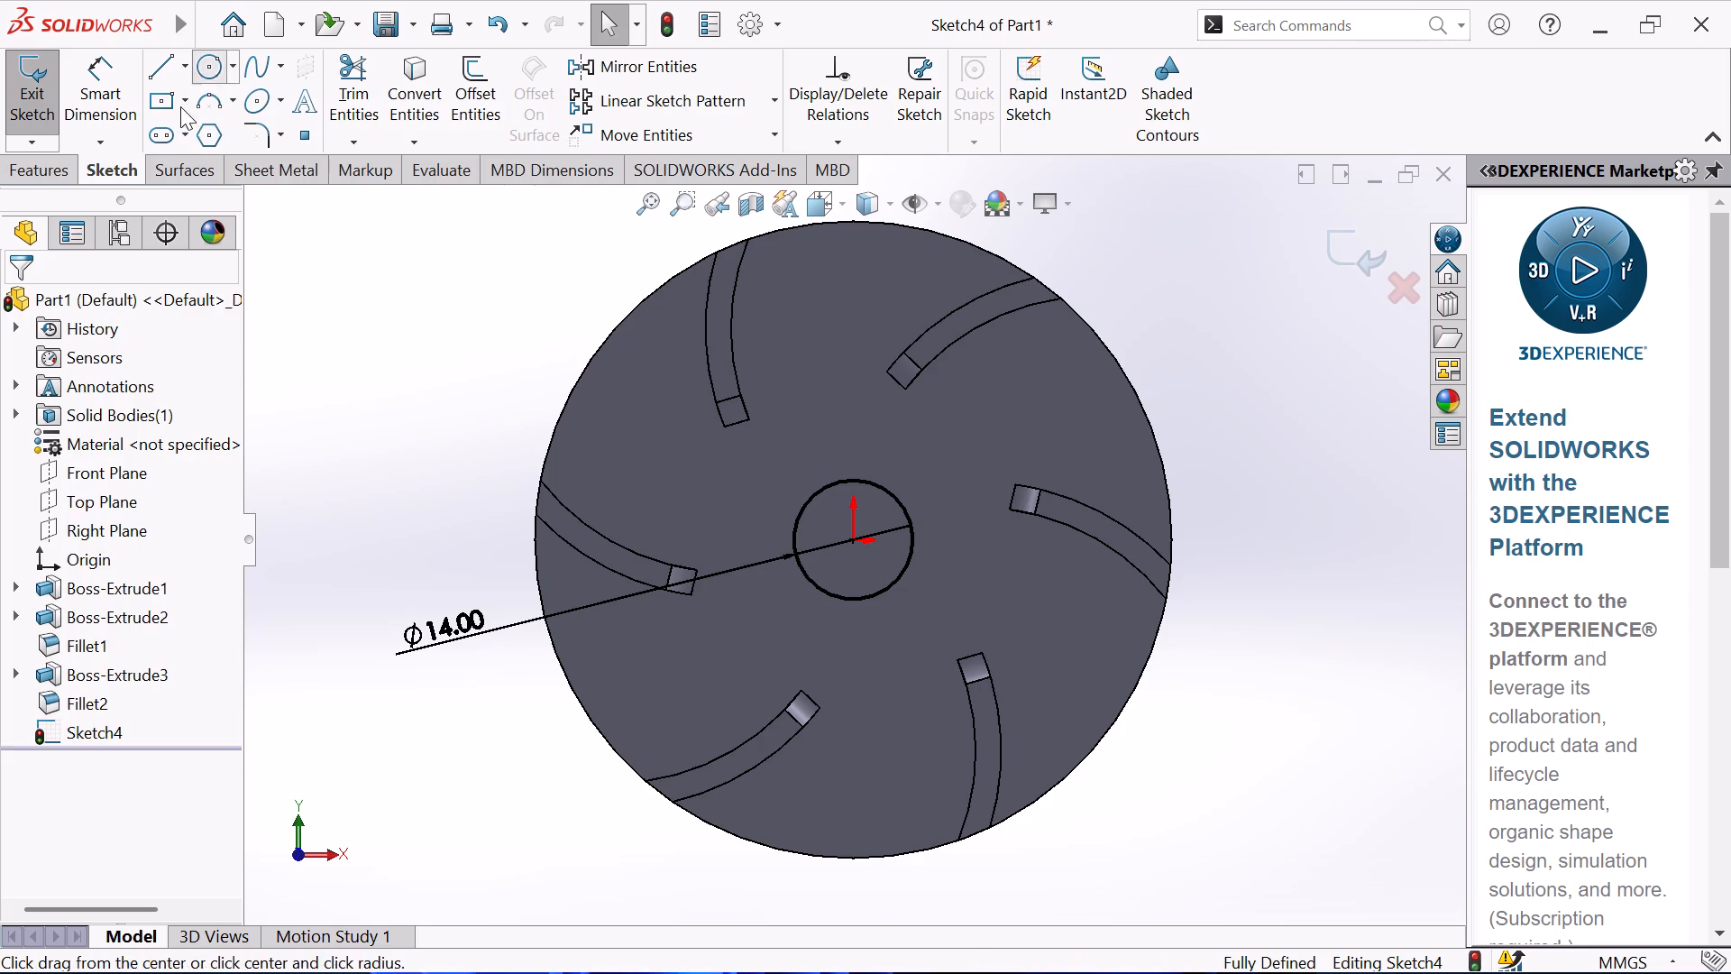
left_click(185, 80)
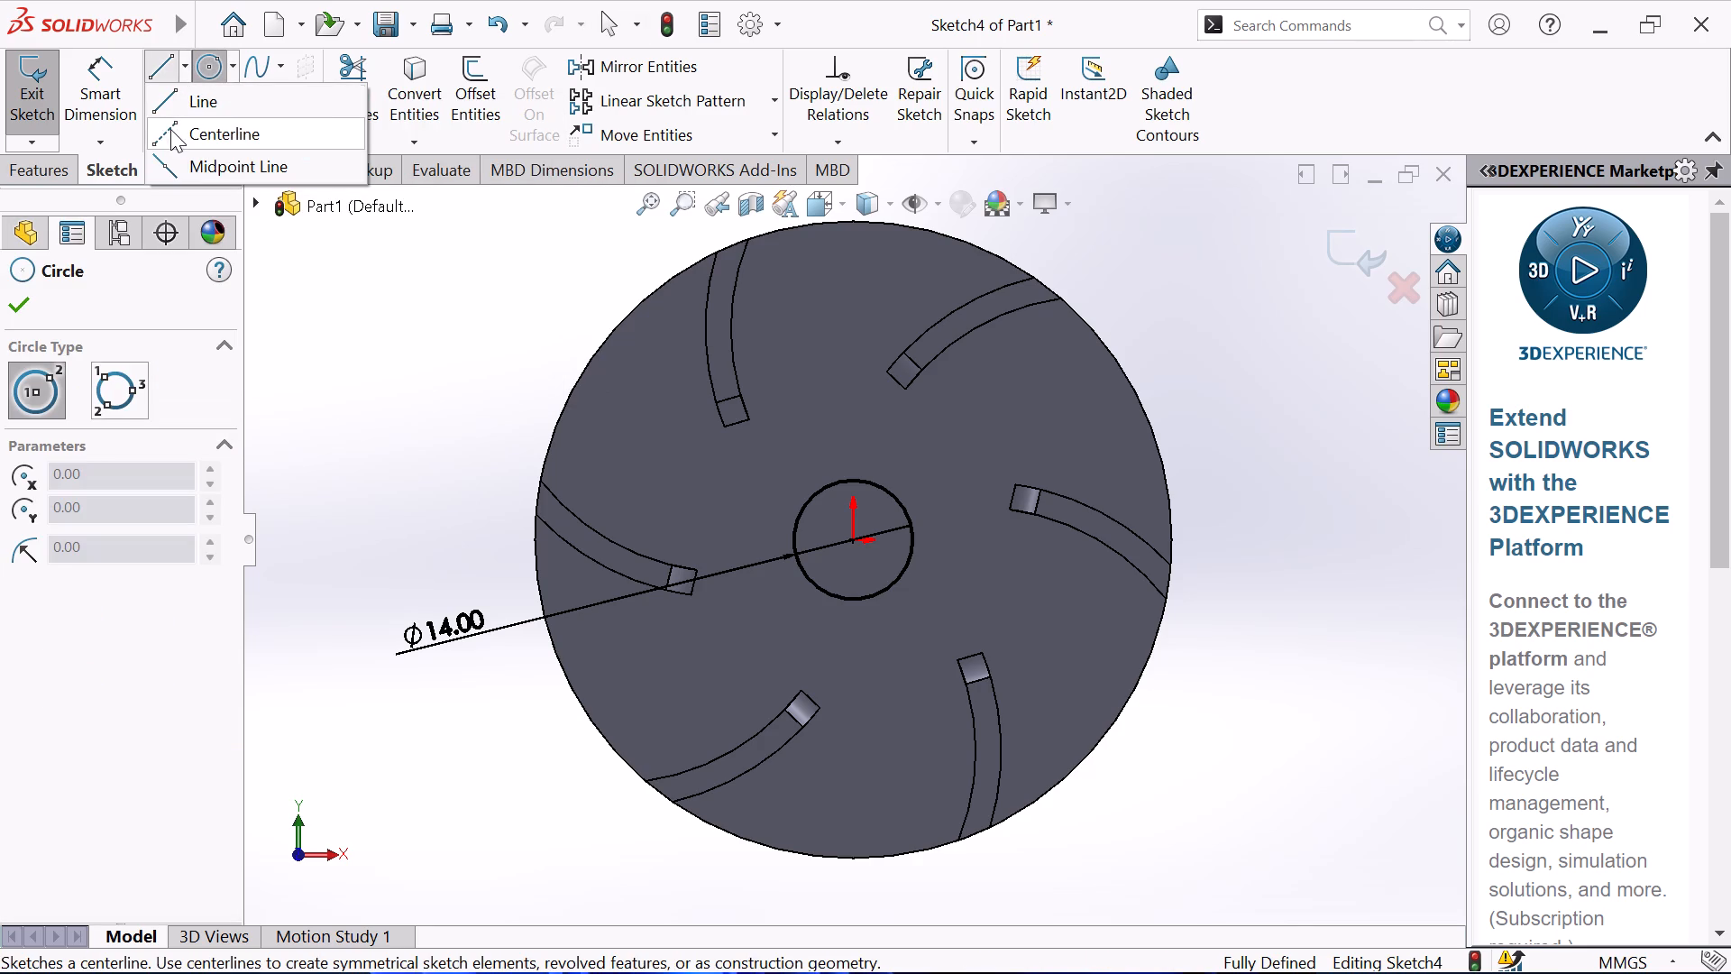
left_click(167, 131)
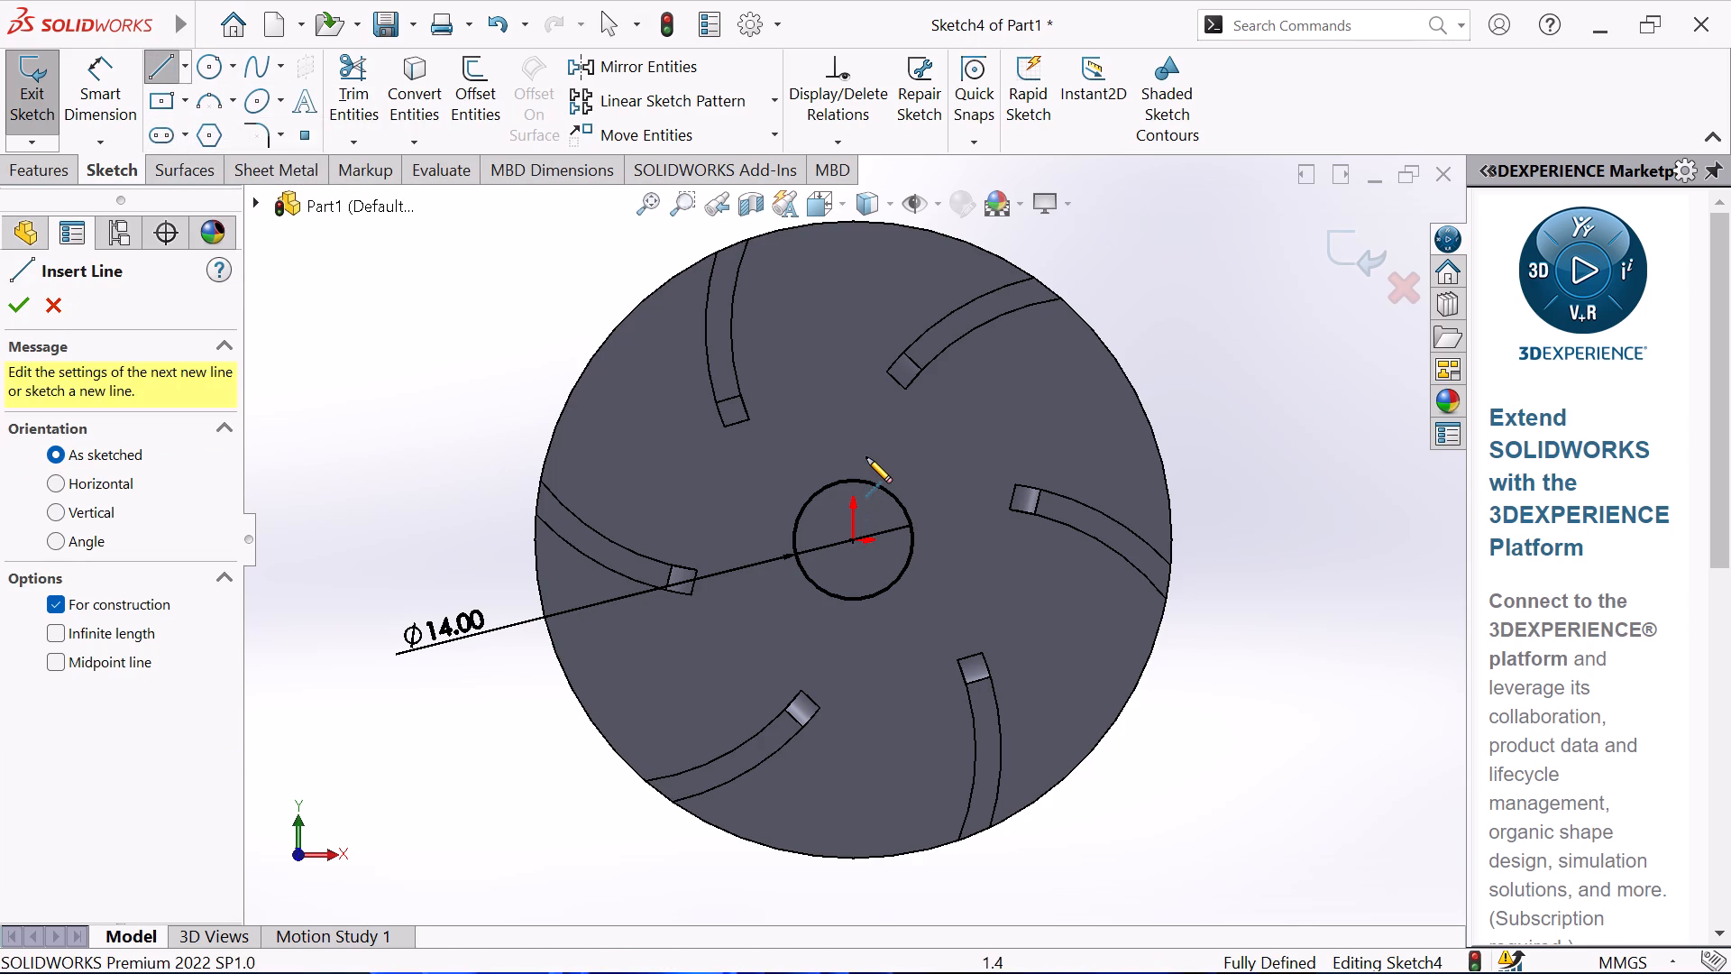
left_click(850, 409)
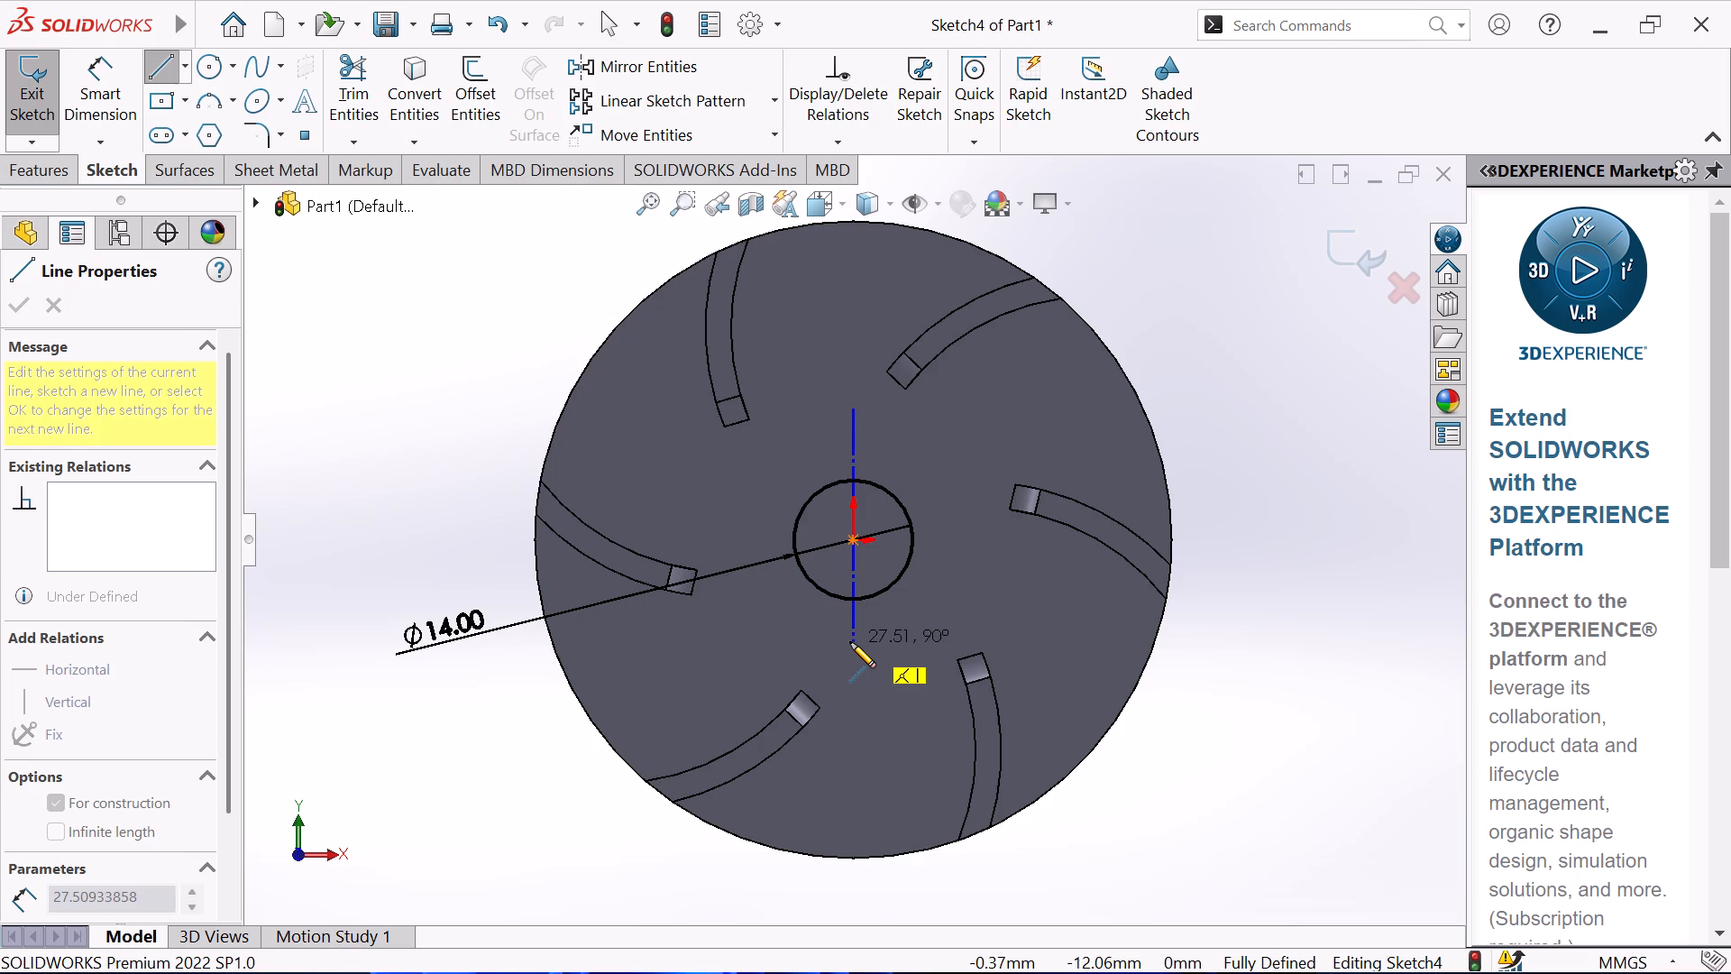
left_click(850, 642)
right_click(968, 604)
left_click(1020, 620)
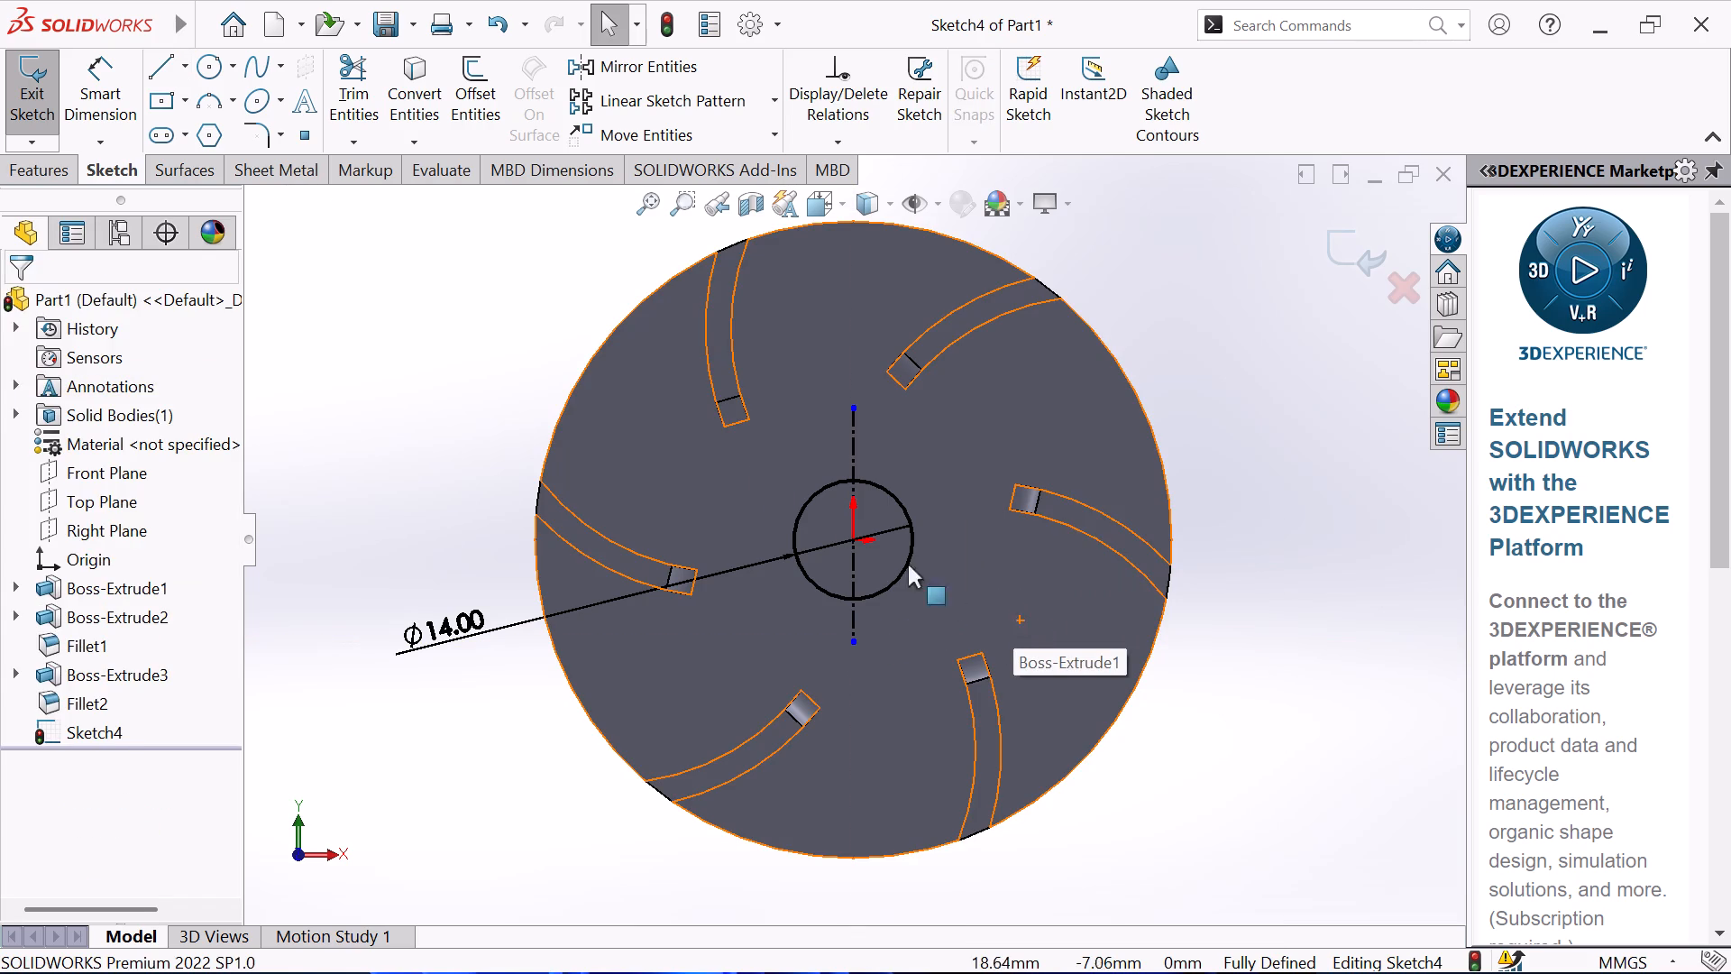
Draw a horizontal line about 9 mm long above the central circle, crossing the vertical centerline about 9.8 mm above the origin.
left_click(169, 65)
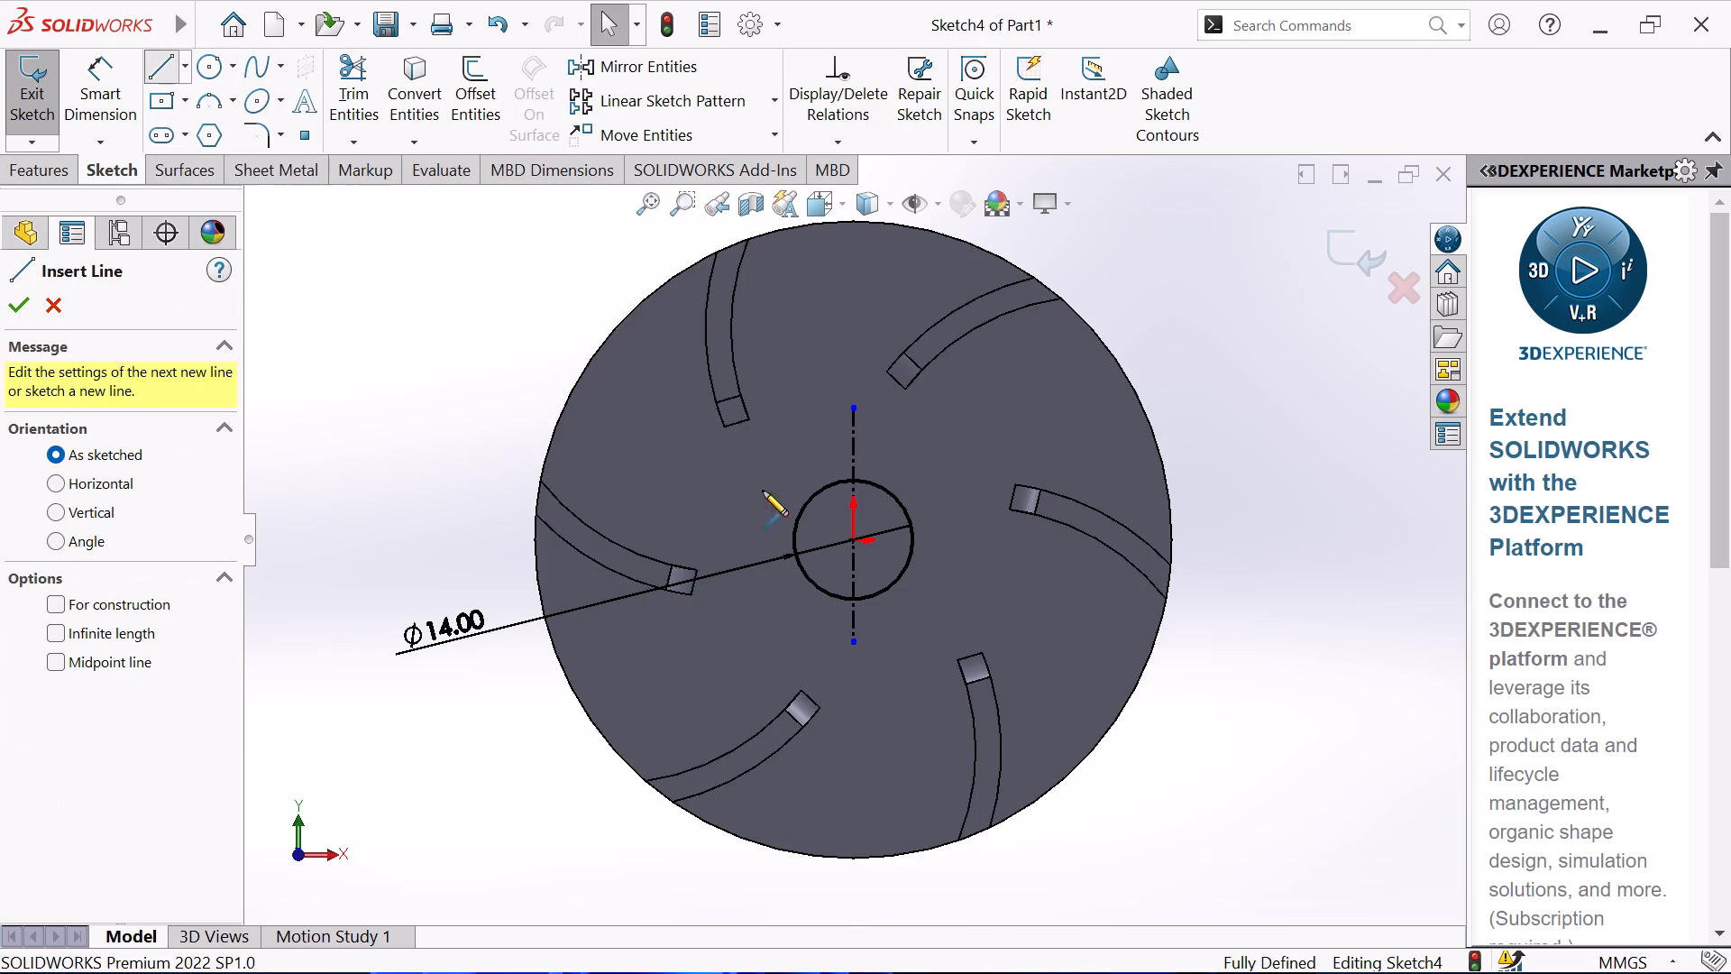
left_click(811, 456)
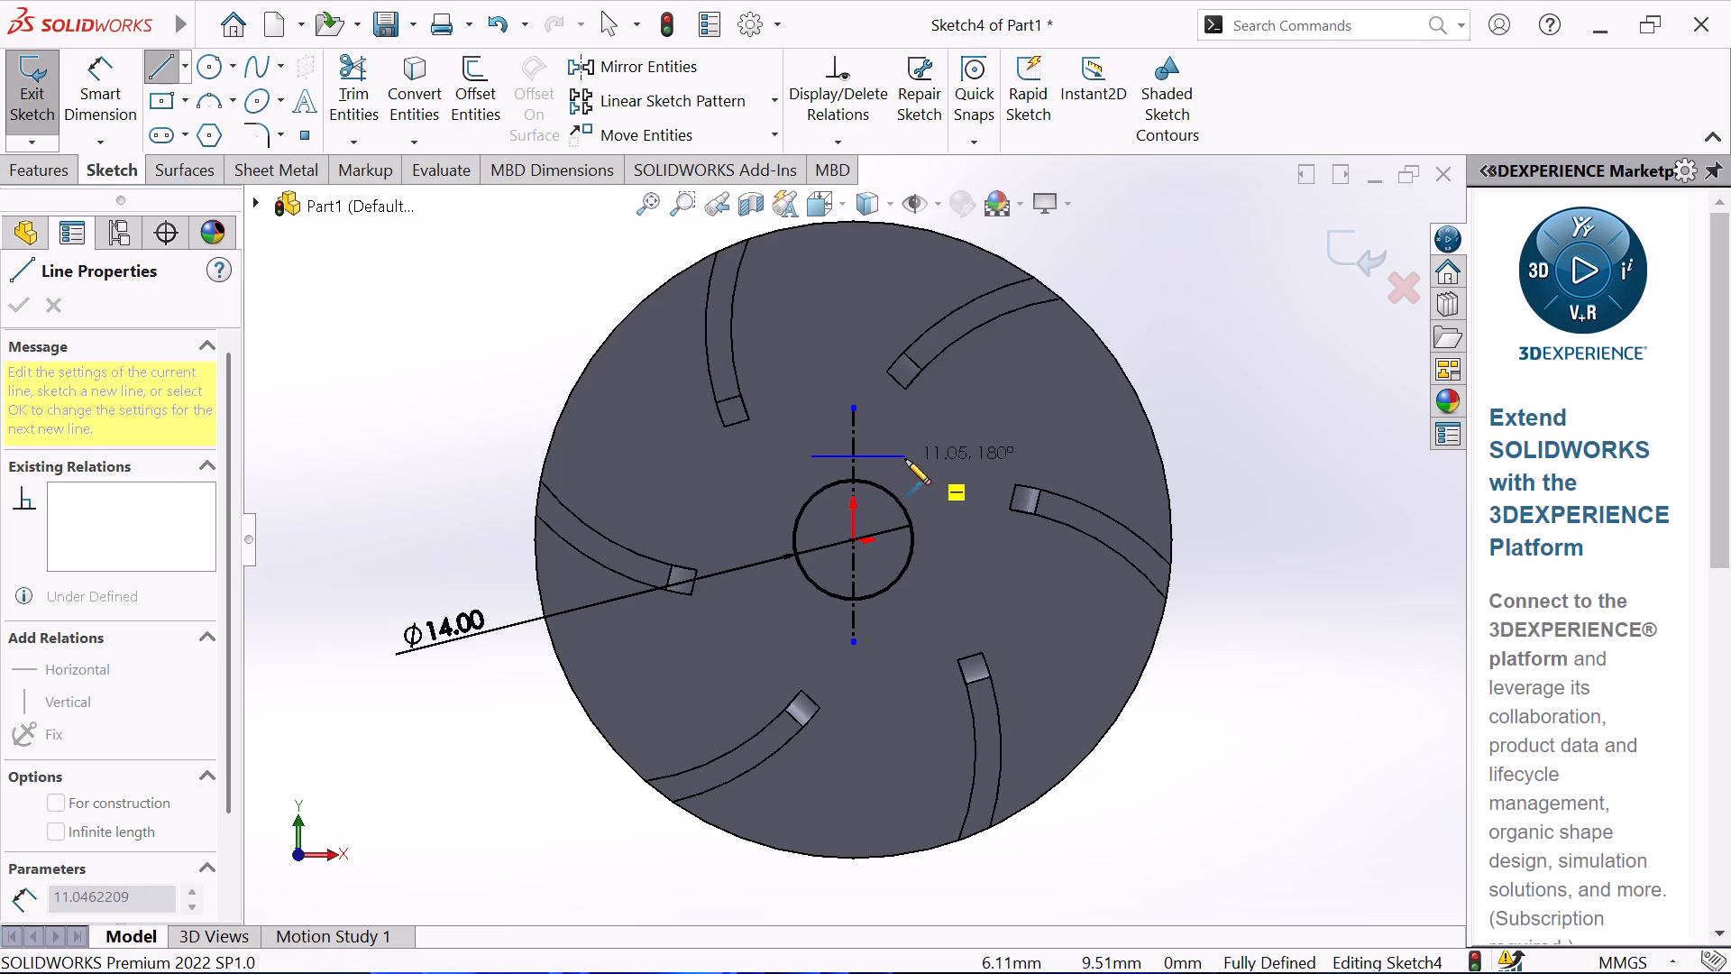
left_click(888, 455)
right_click(958, 362)
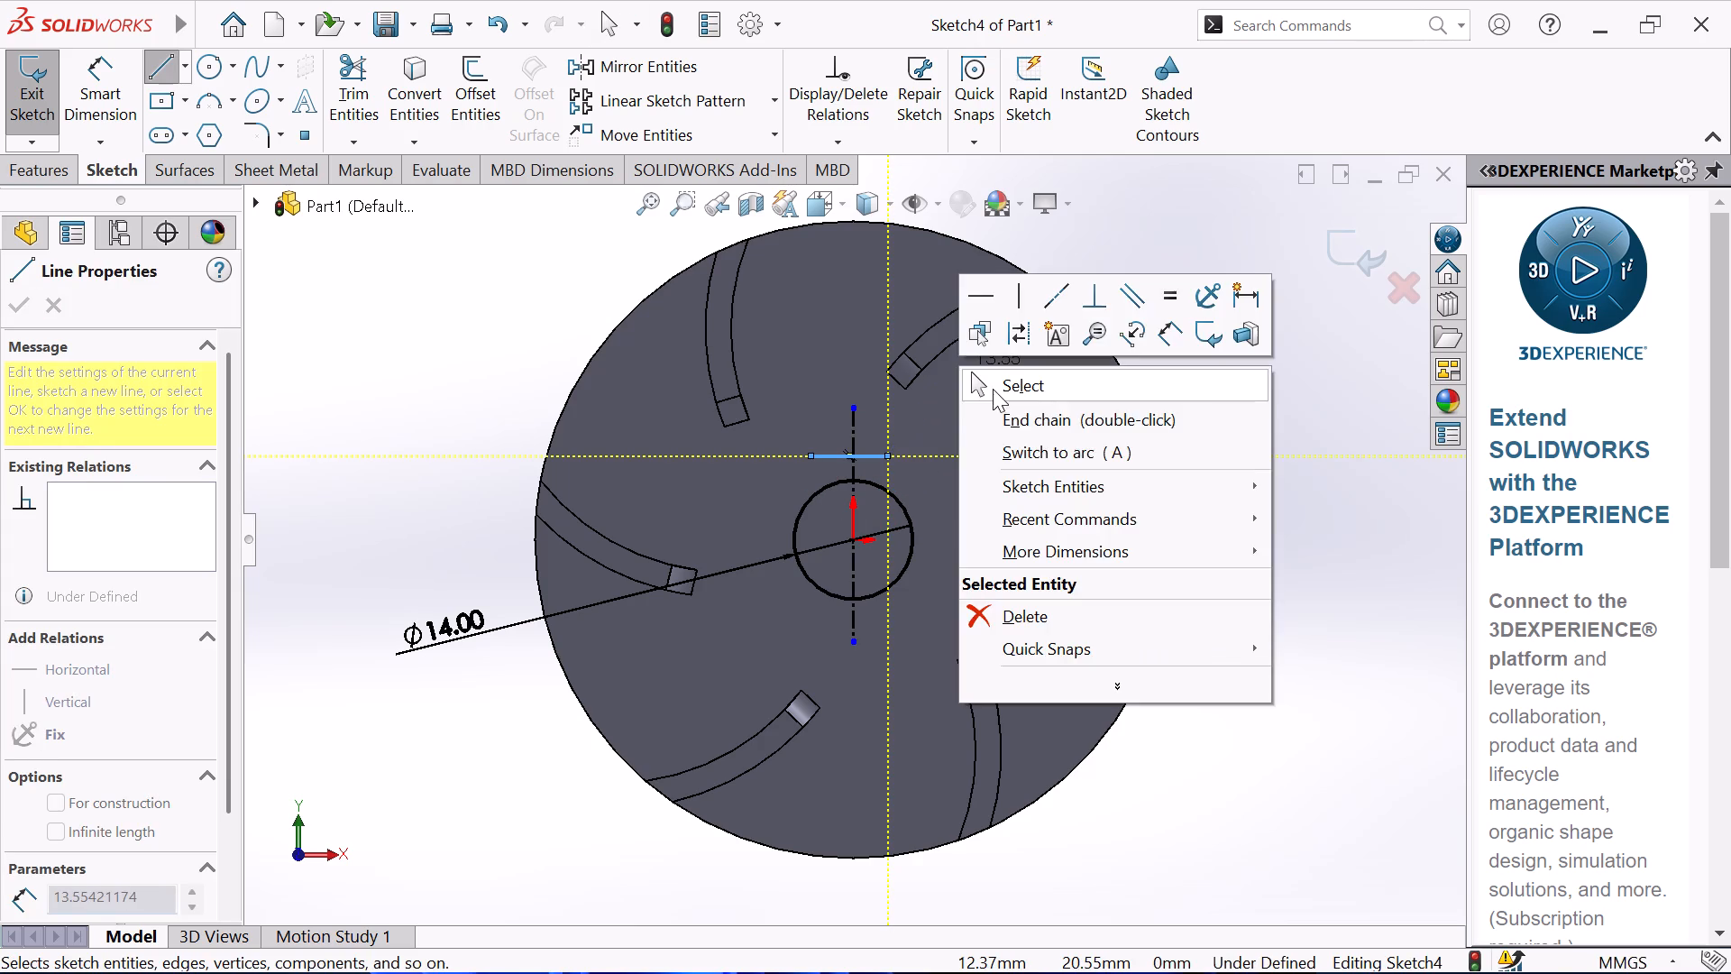
left_click(994, 389)
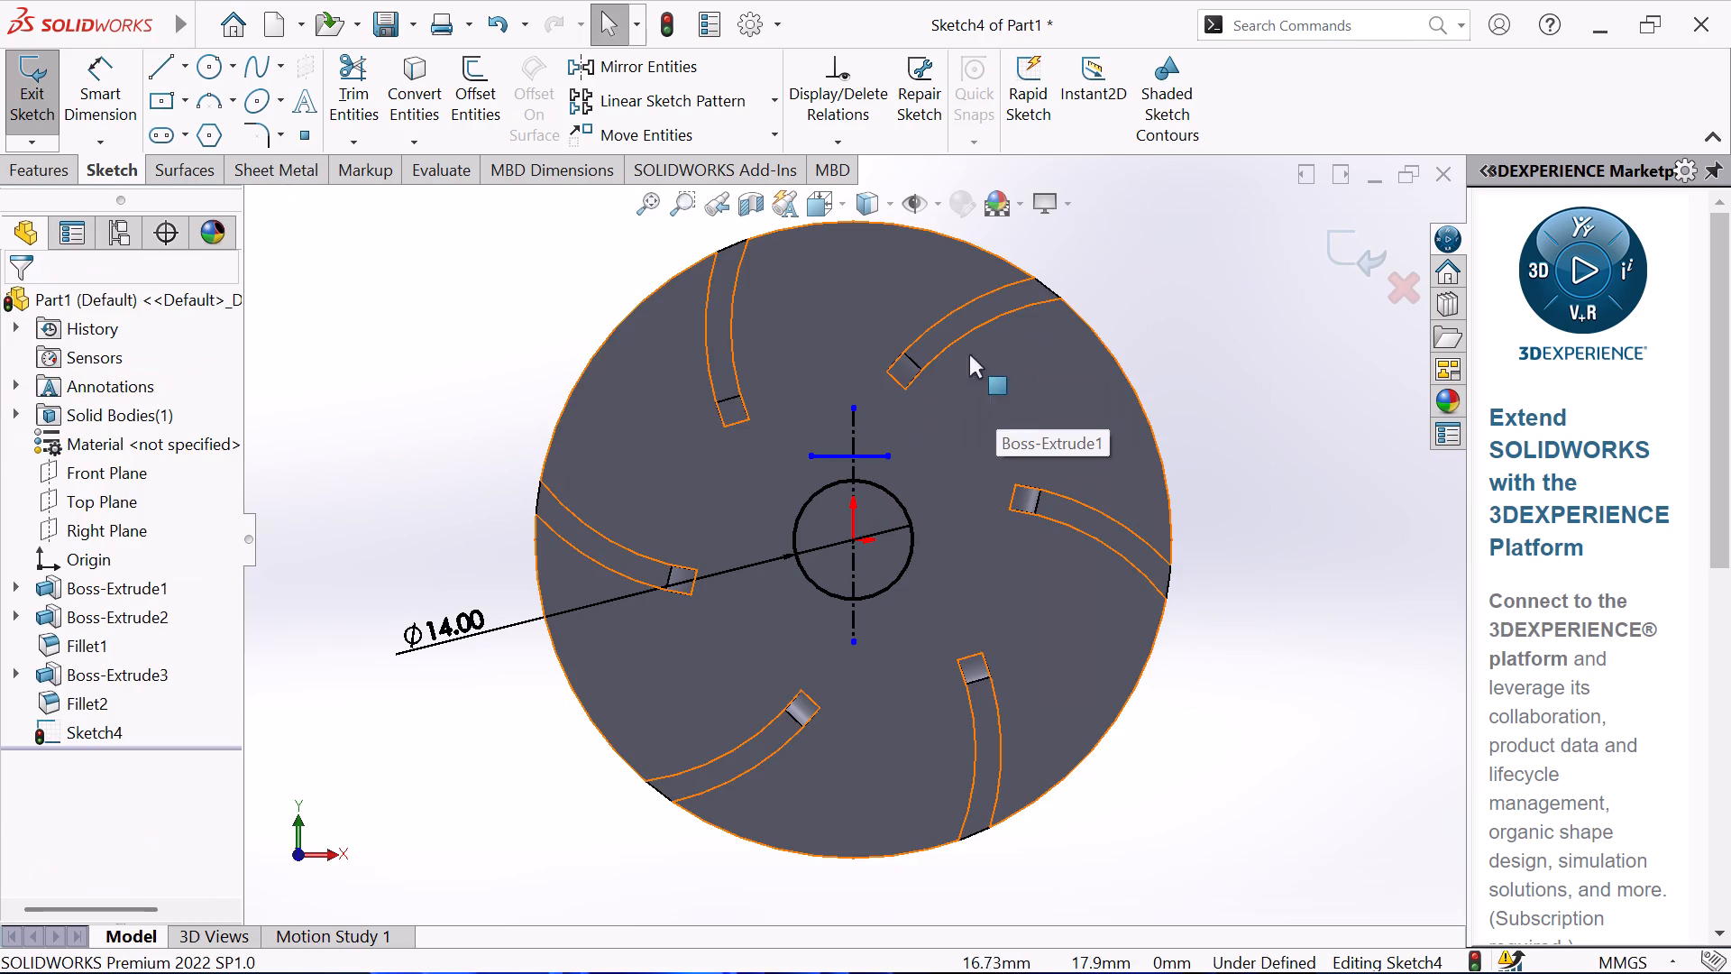
Make the horizontal line's two endpoints symmetric about the vertical centerline.
left_click(847, 147)
left_click(896, 204)
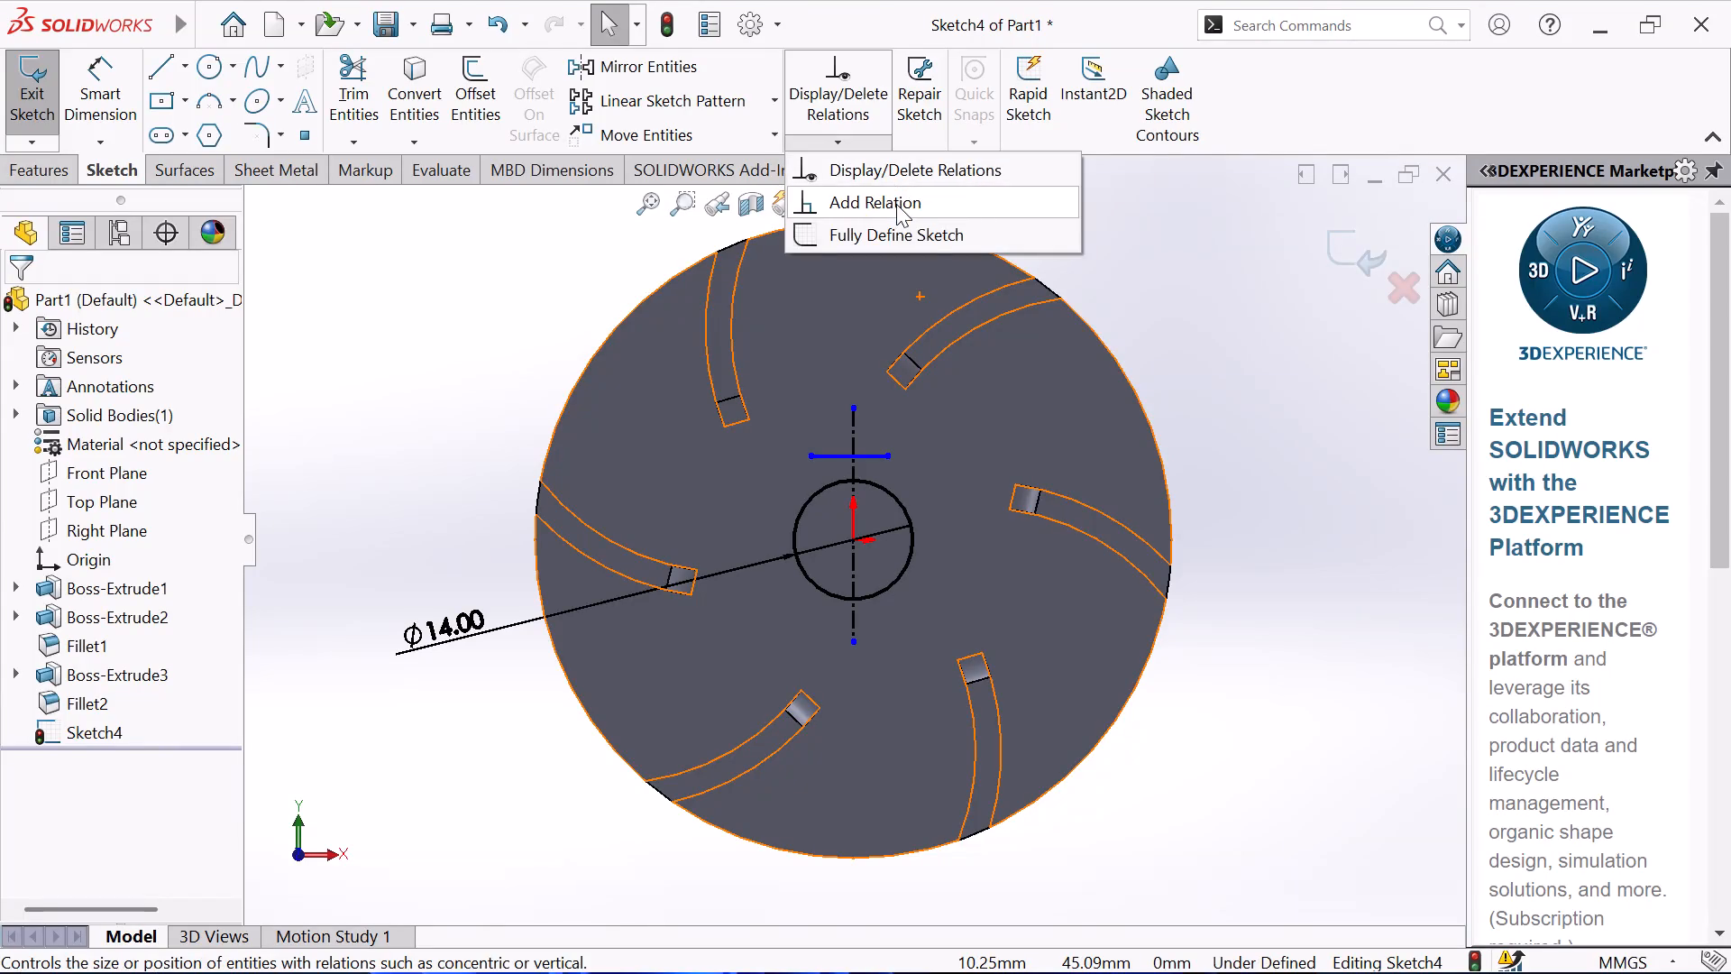
left_click(888, 457)
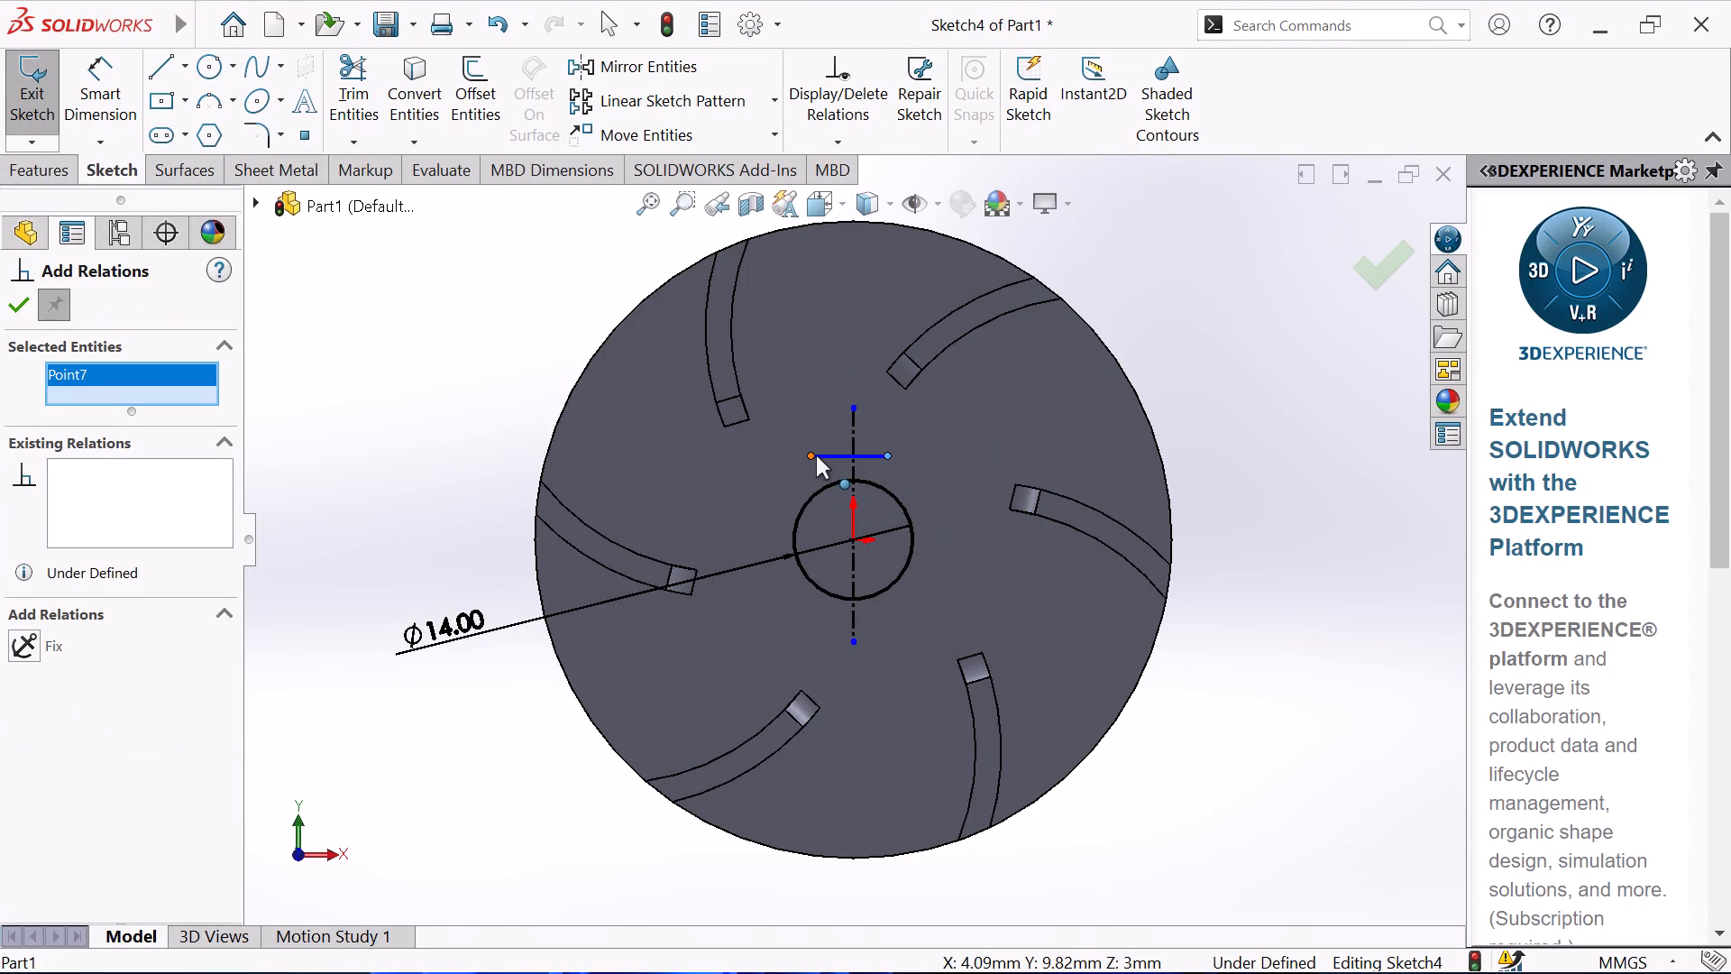
left_click(816, 455)
left_click(849, 440)
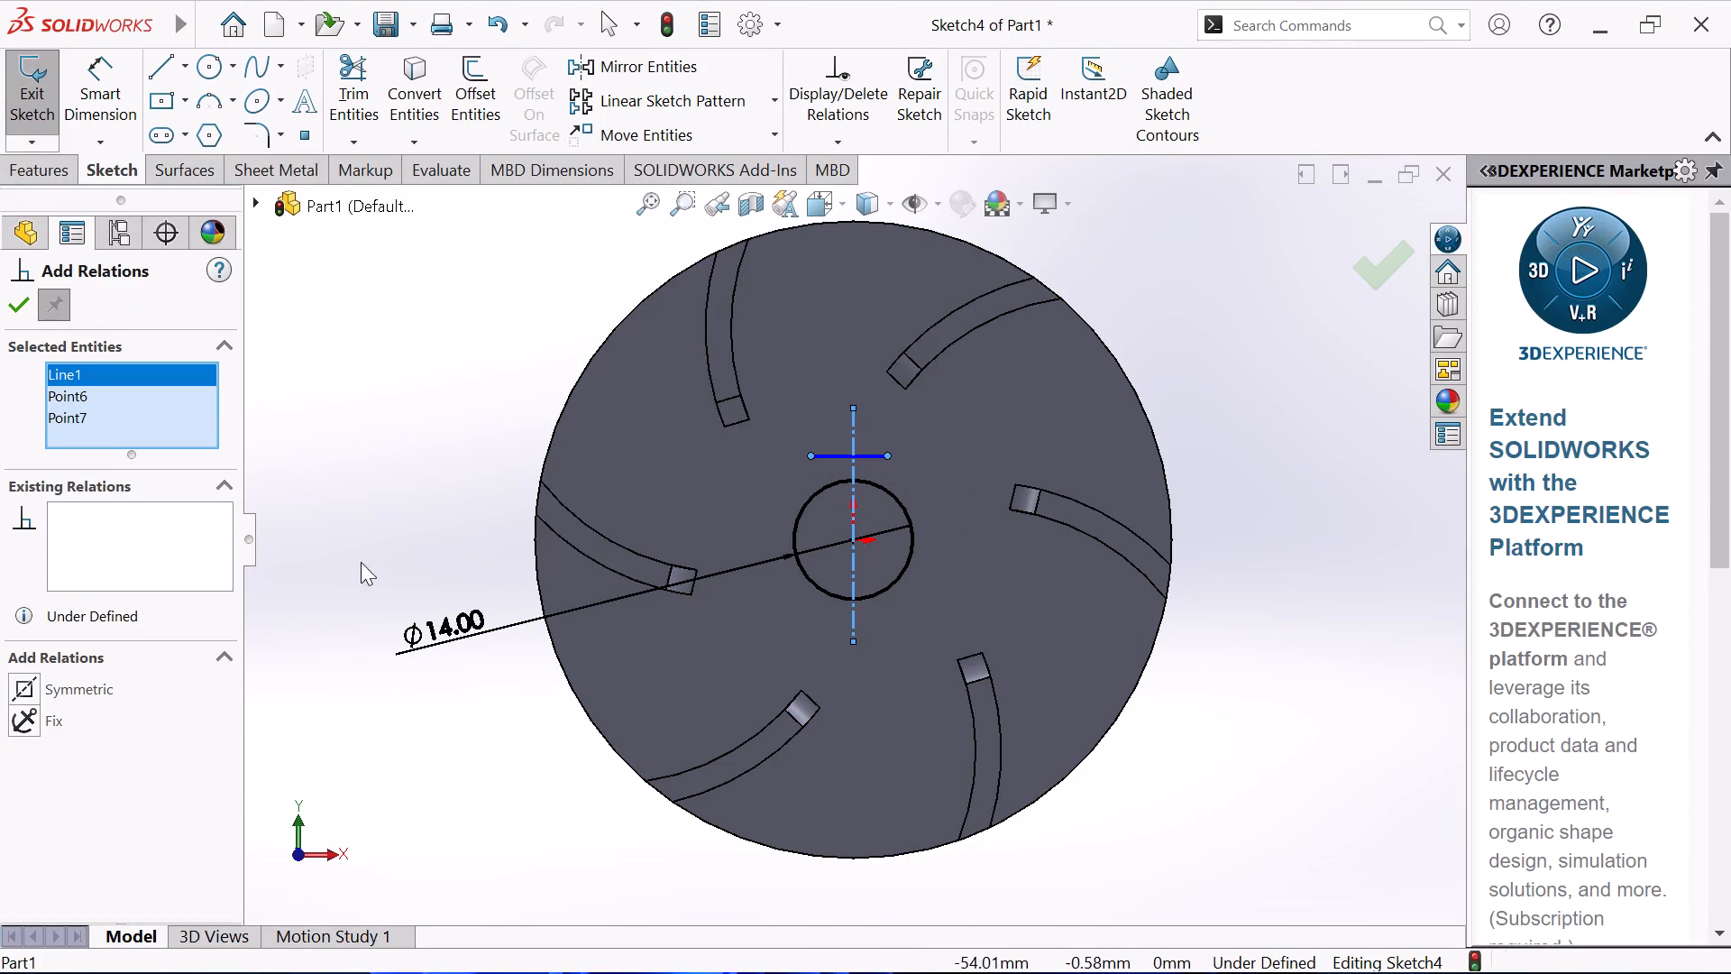
left_click(23, 691)
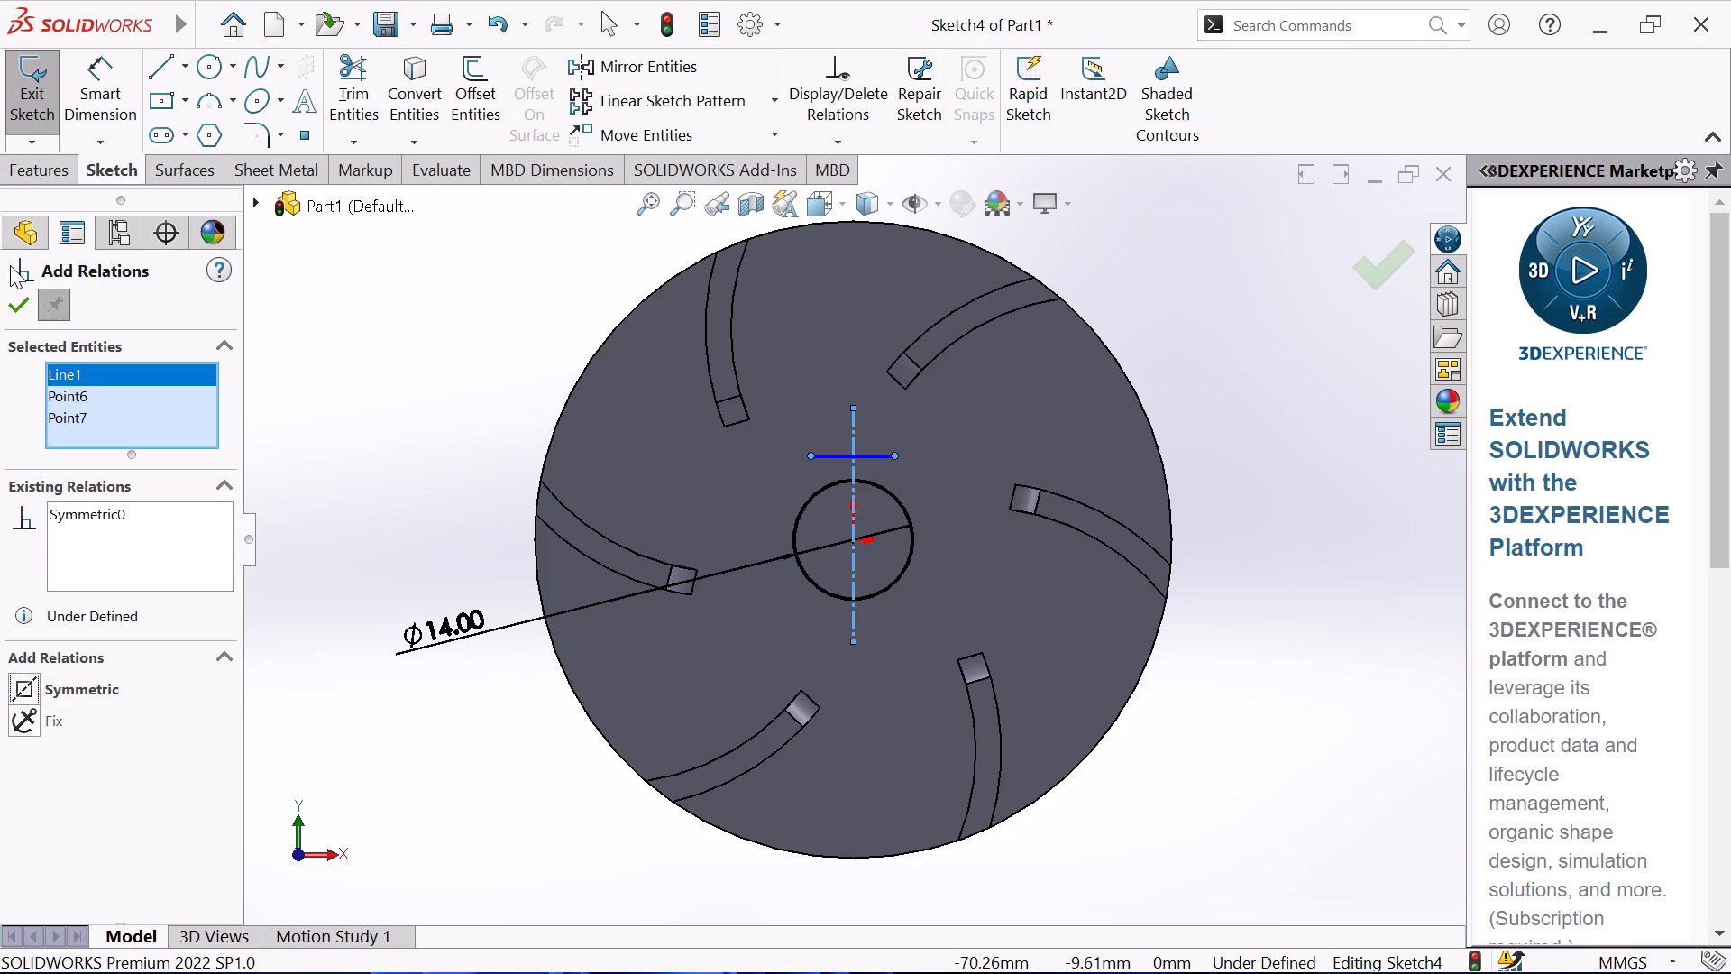
left_click(21, 305)
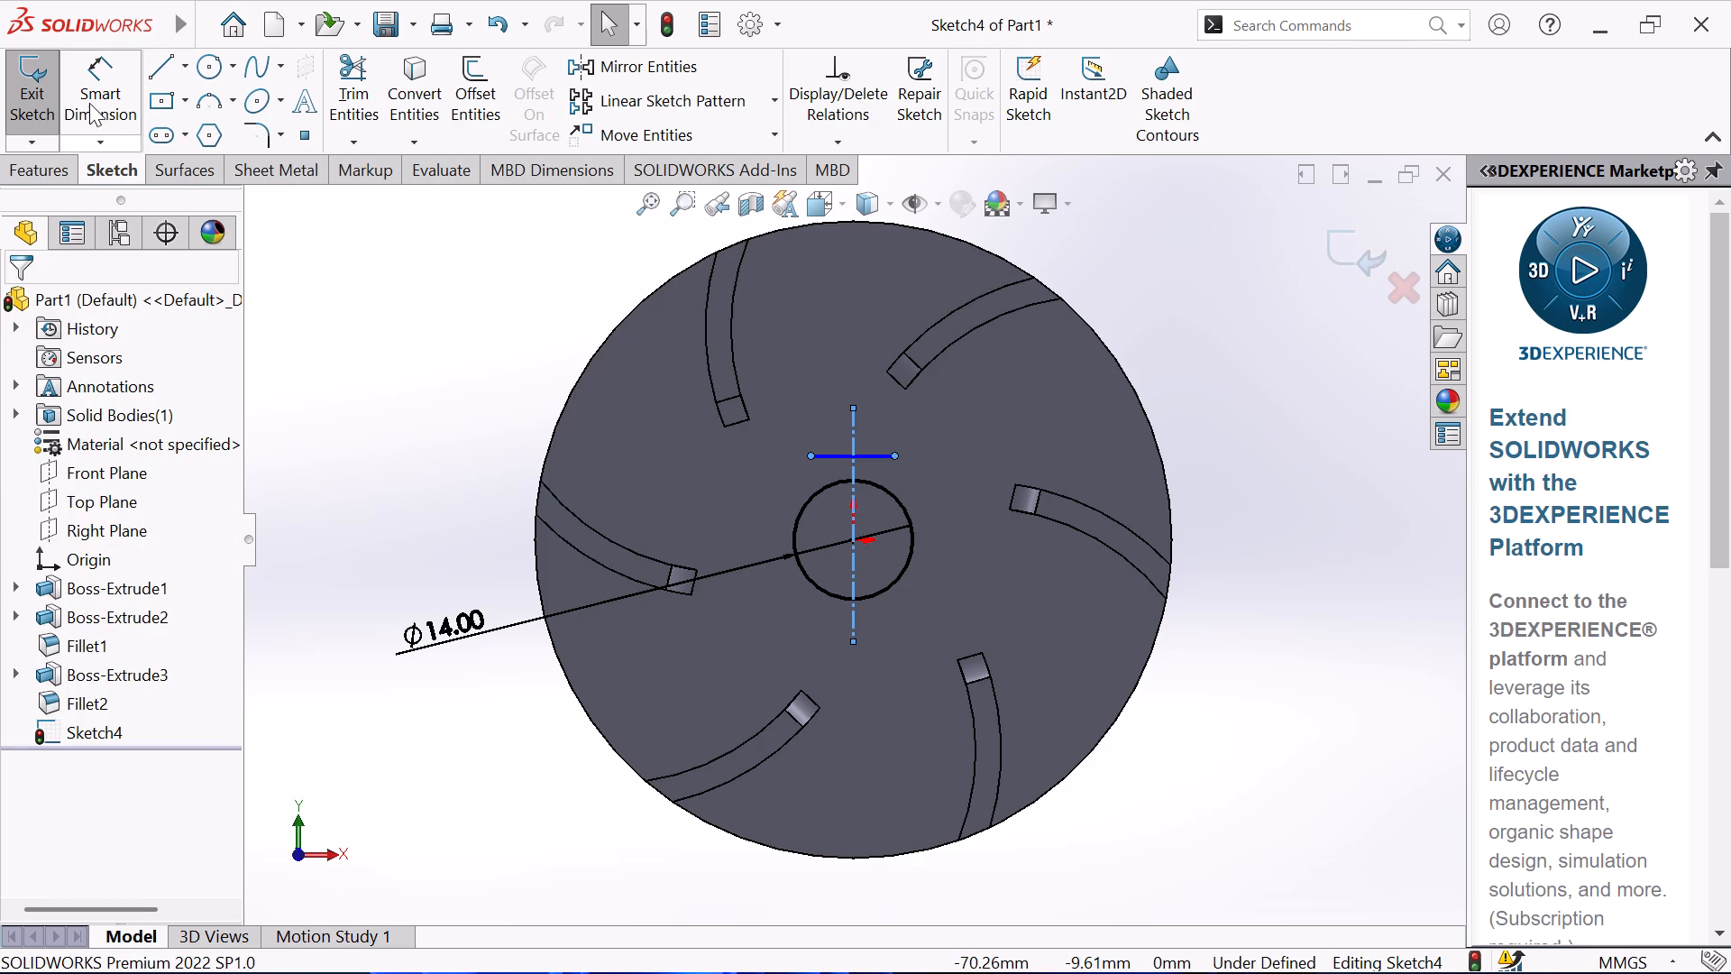
Dimension the horizontal line's length as 5 mm.
left_click(90, 102)
left_click(873, 453)
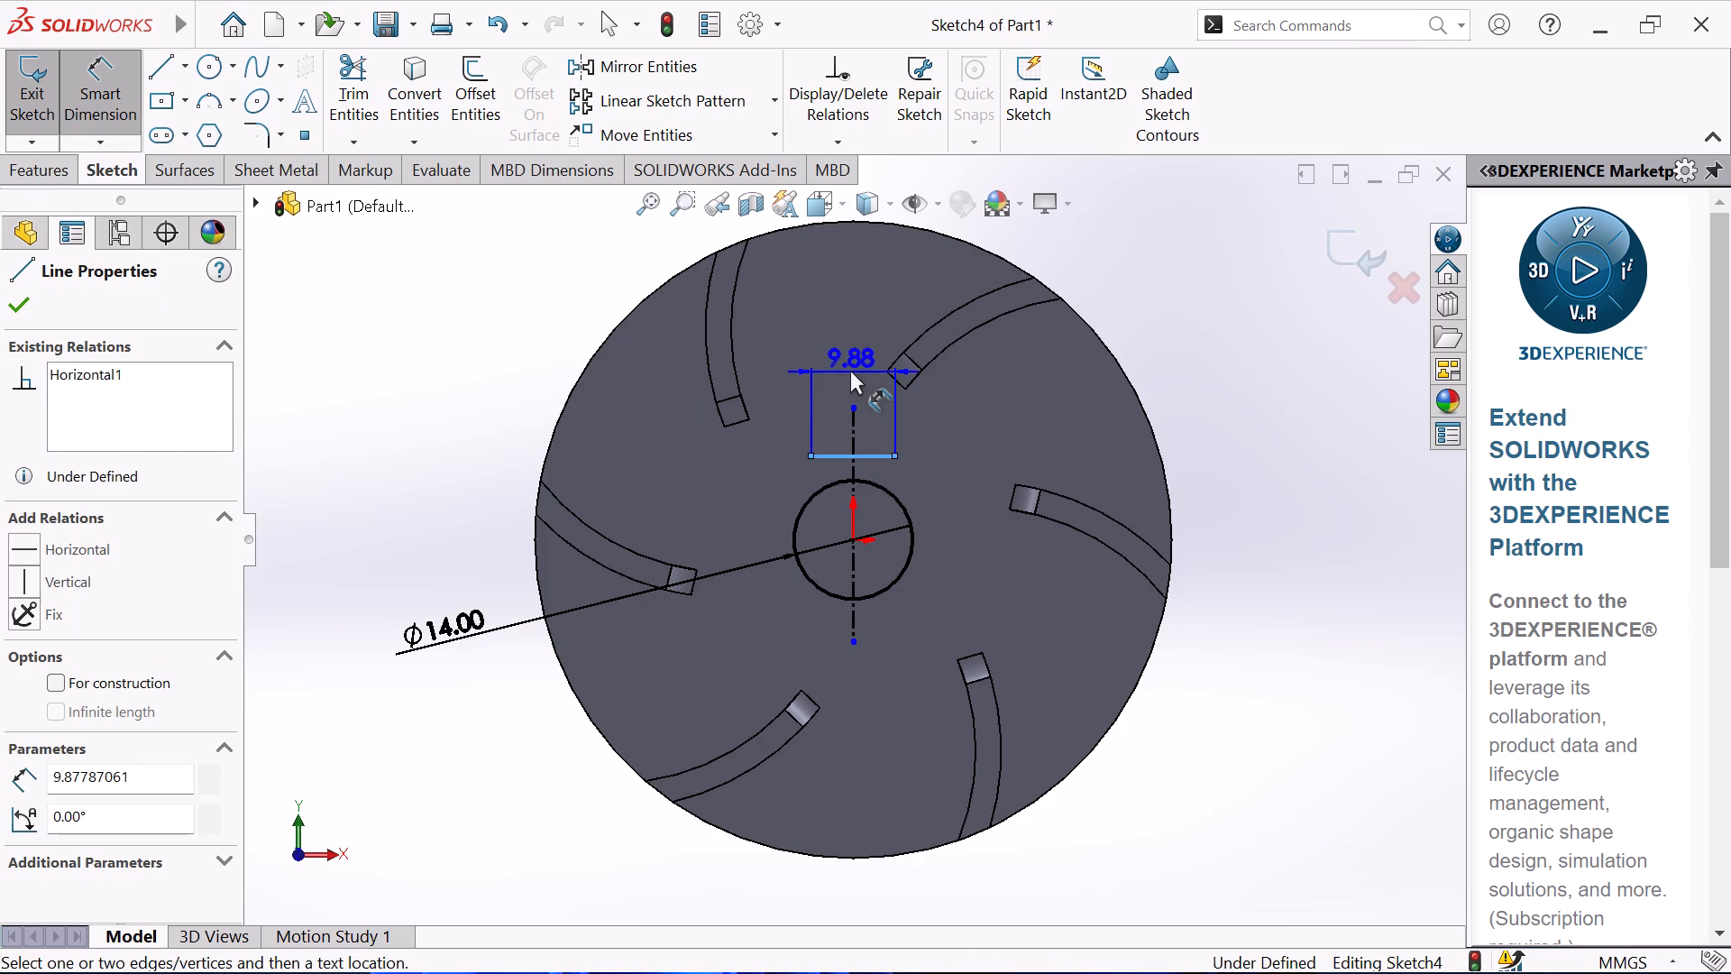
left_click(850, 370)
key("5")
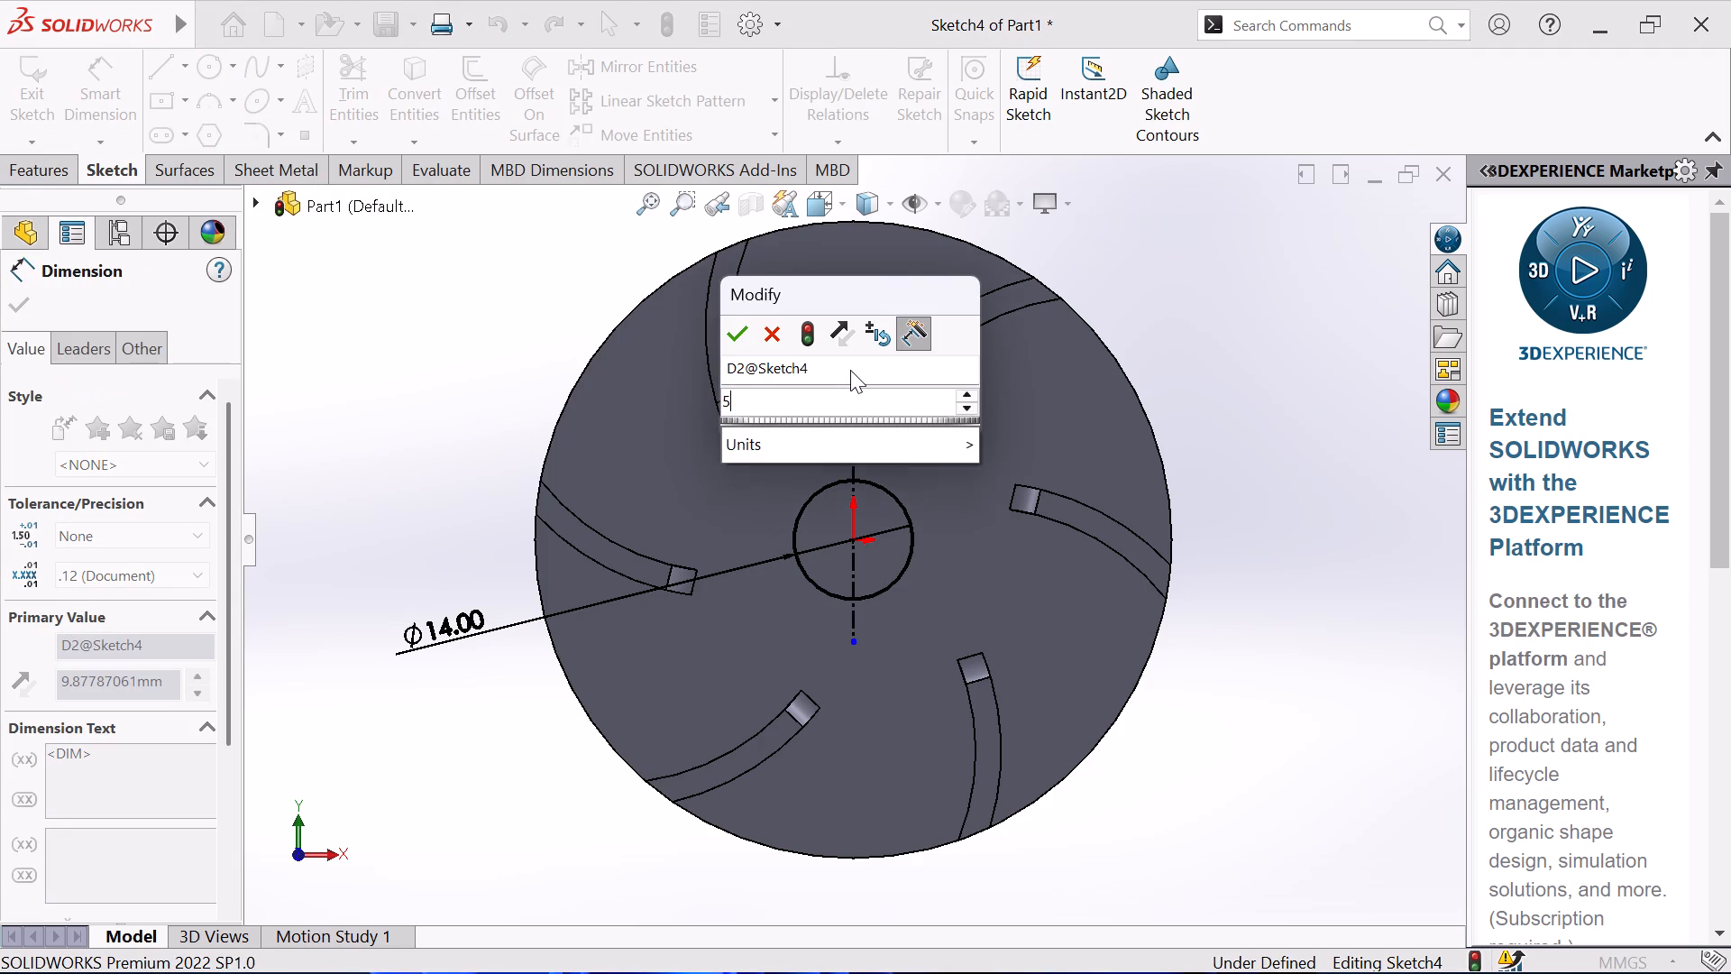
key("Return")
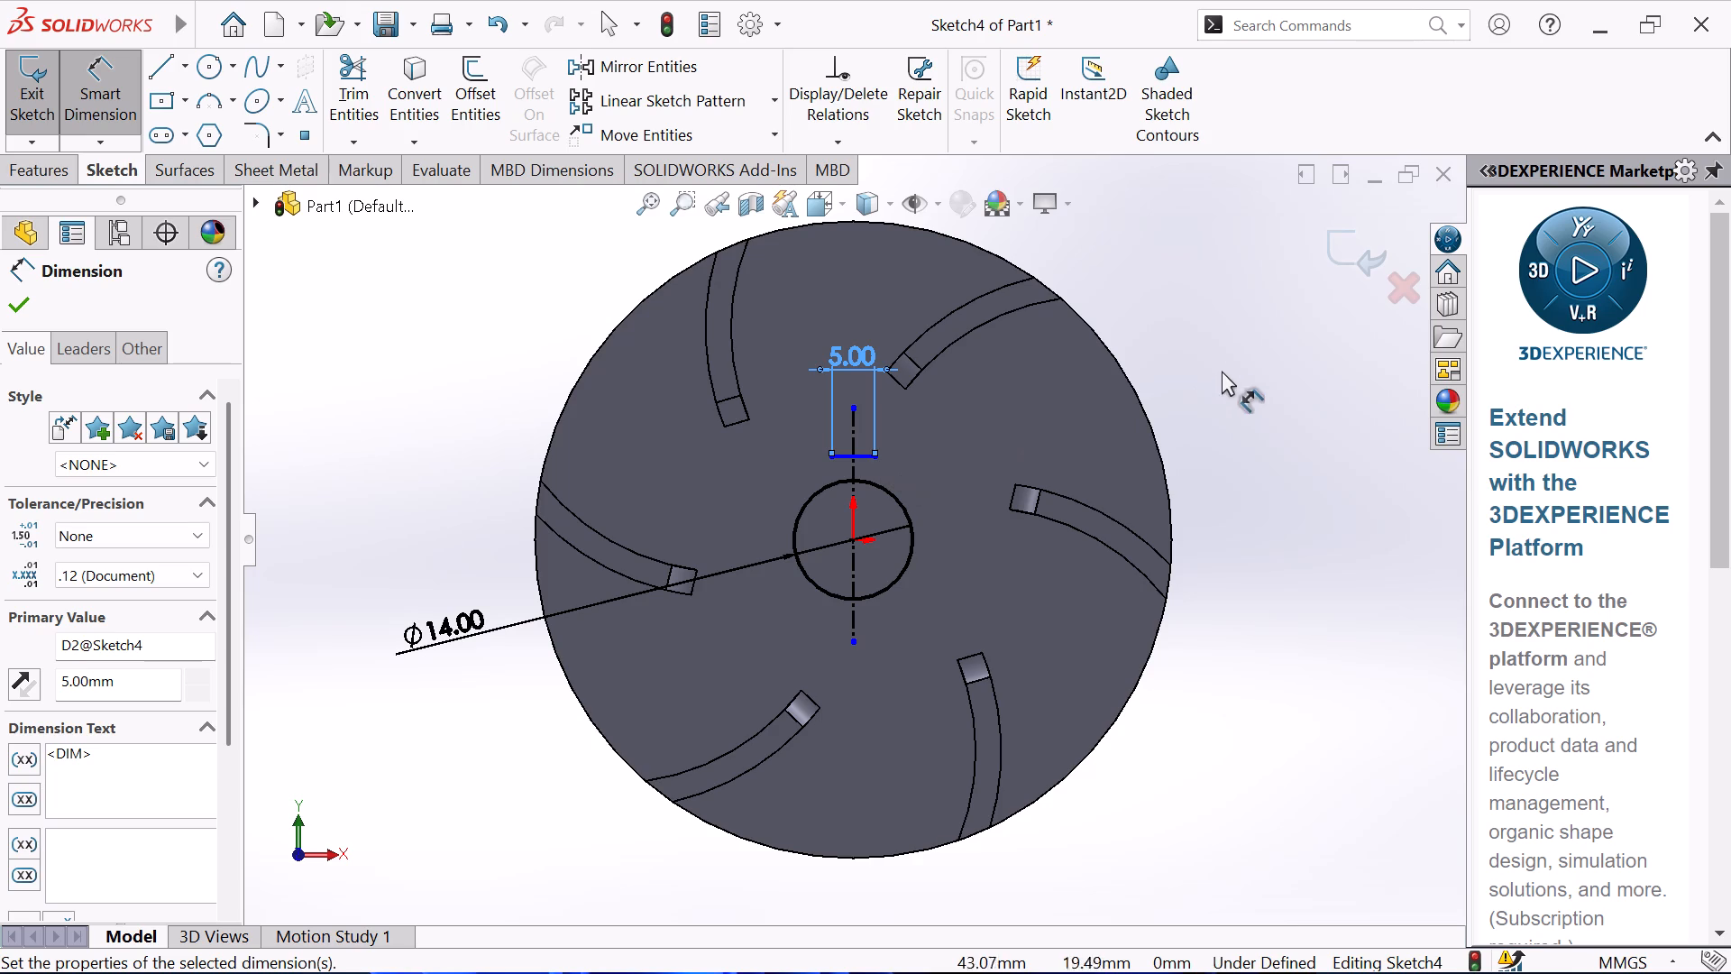
right_click(1237, 366)
left_click(1305, 446)
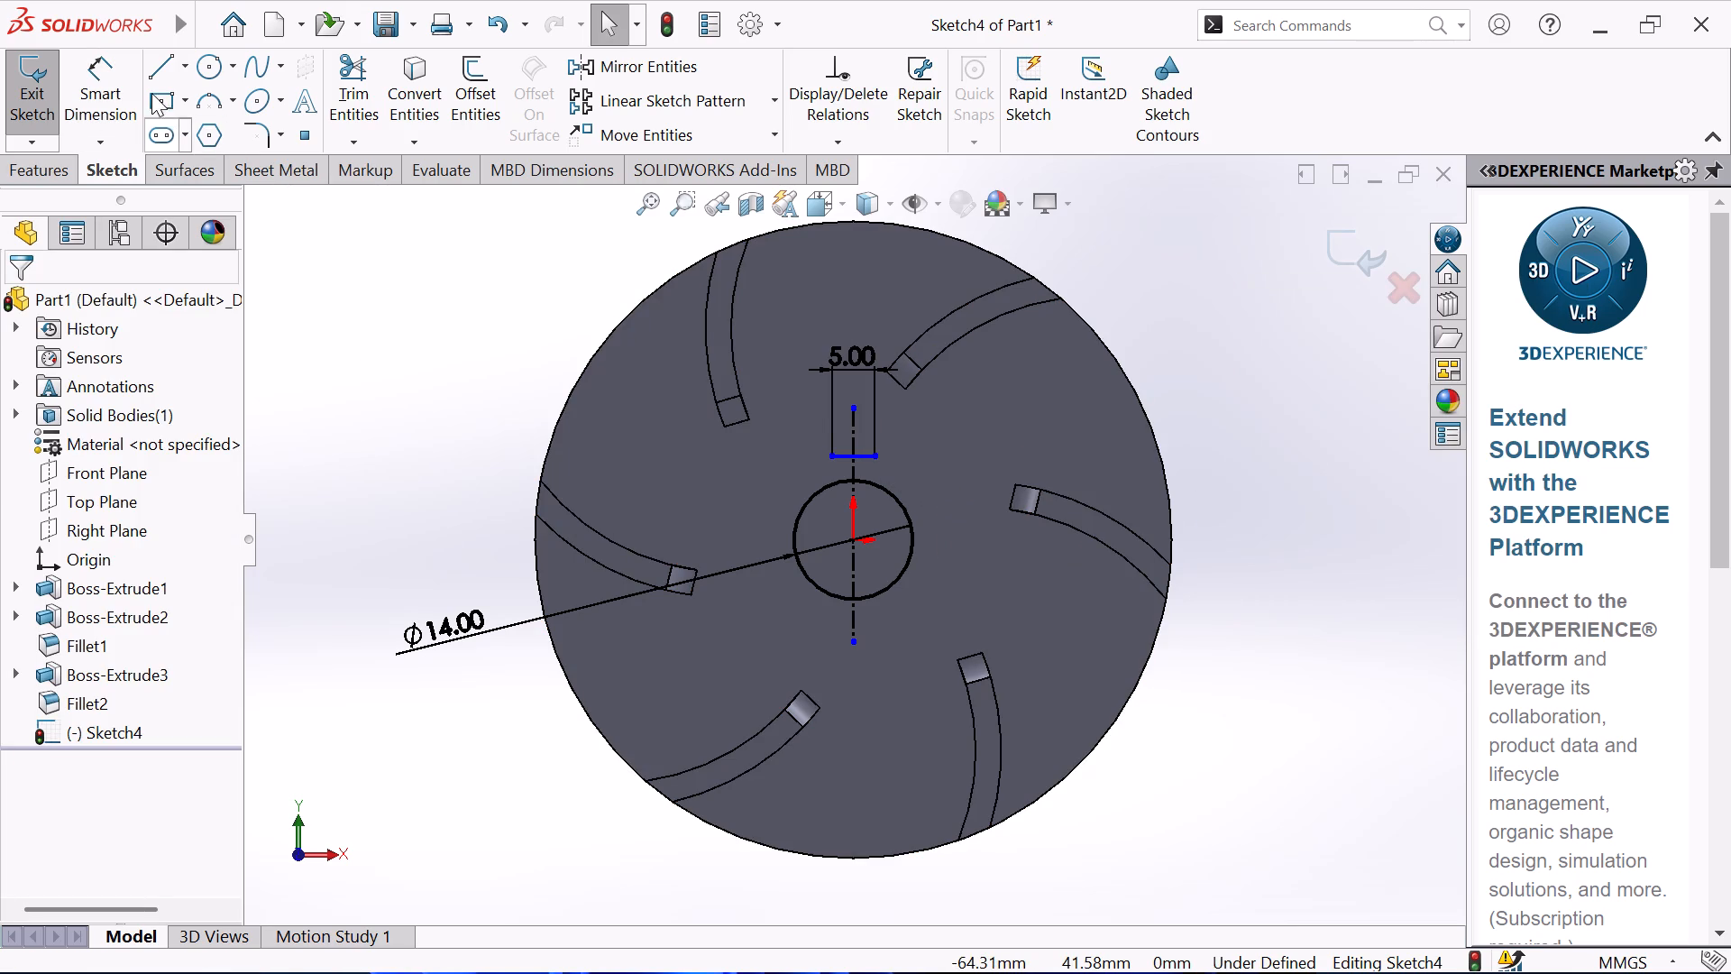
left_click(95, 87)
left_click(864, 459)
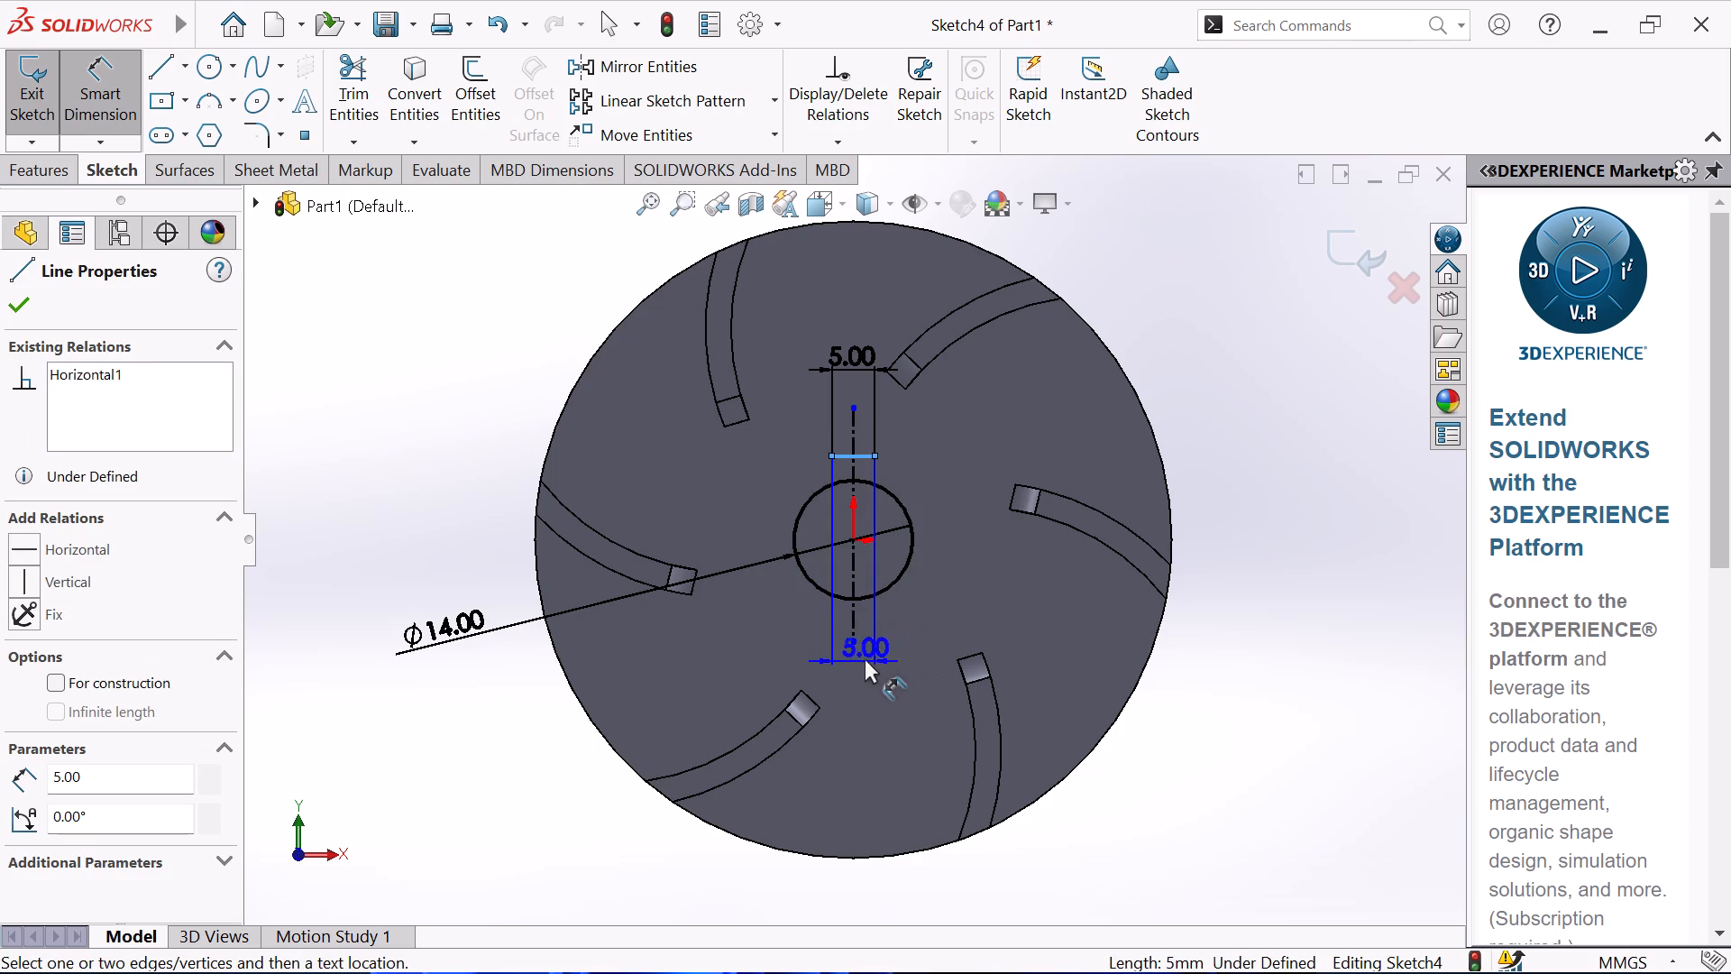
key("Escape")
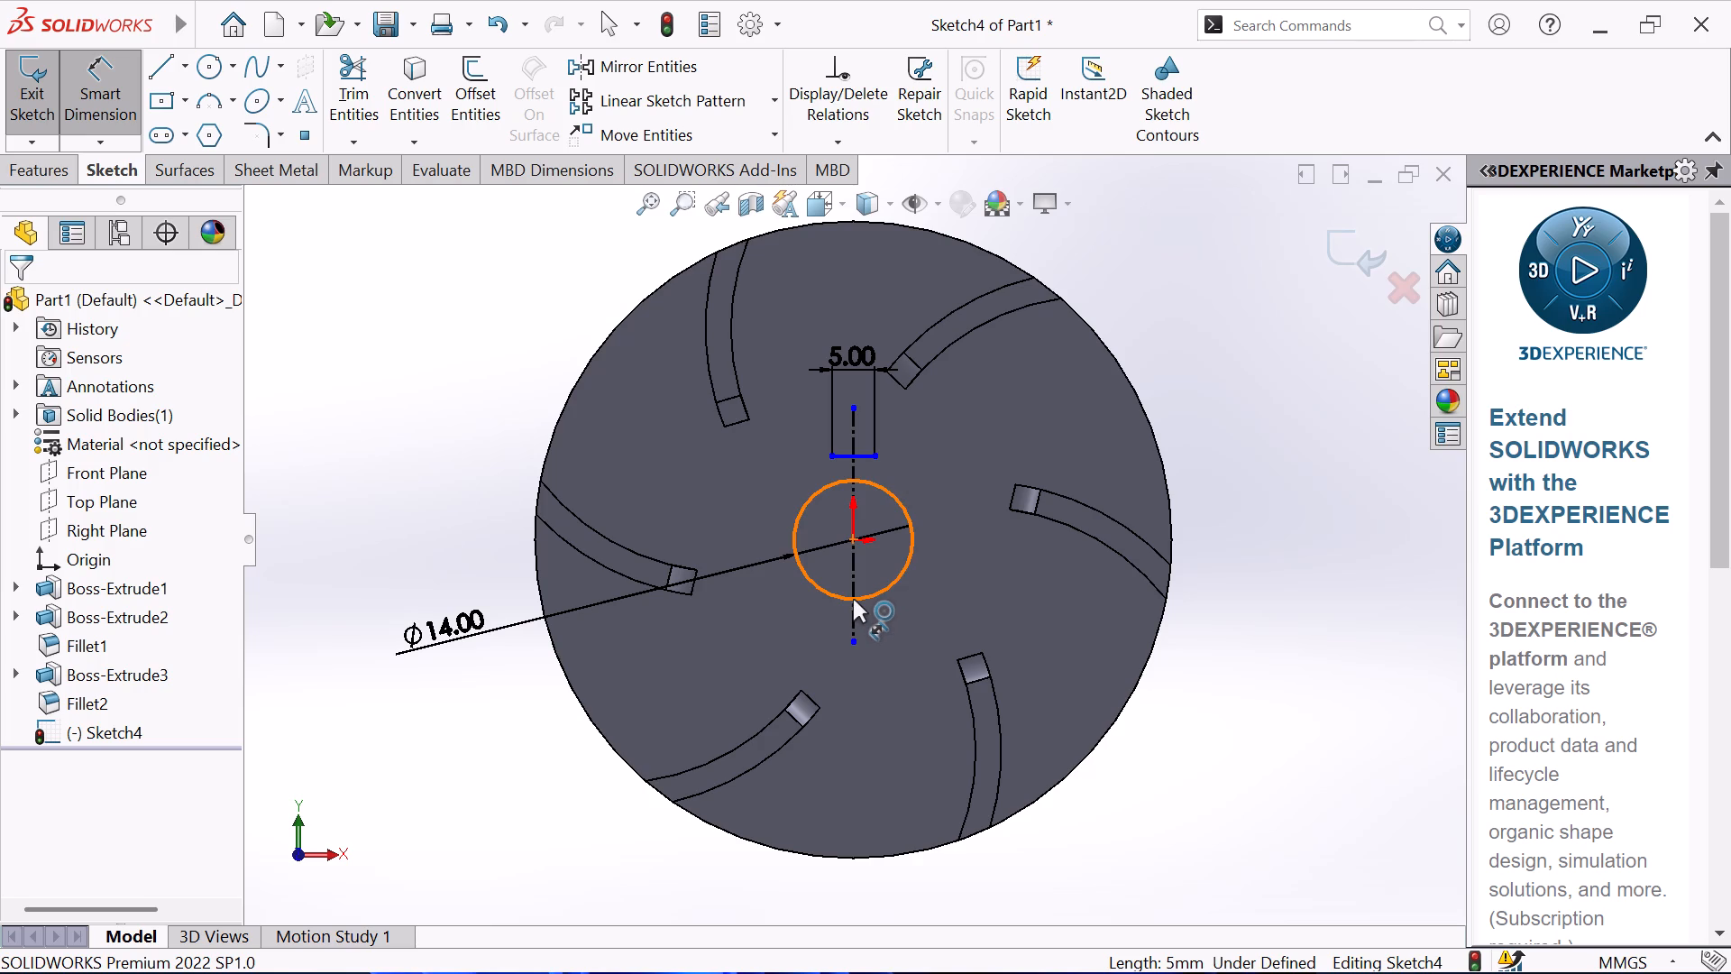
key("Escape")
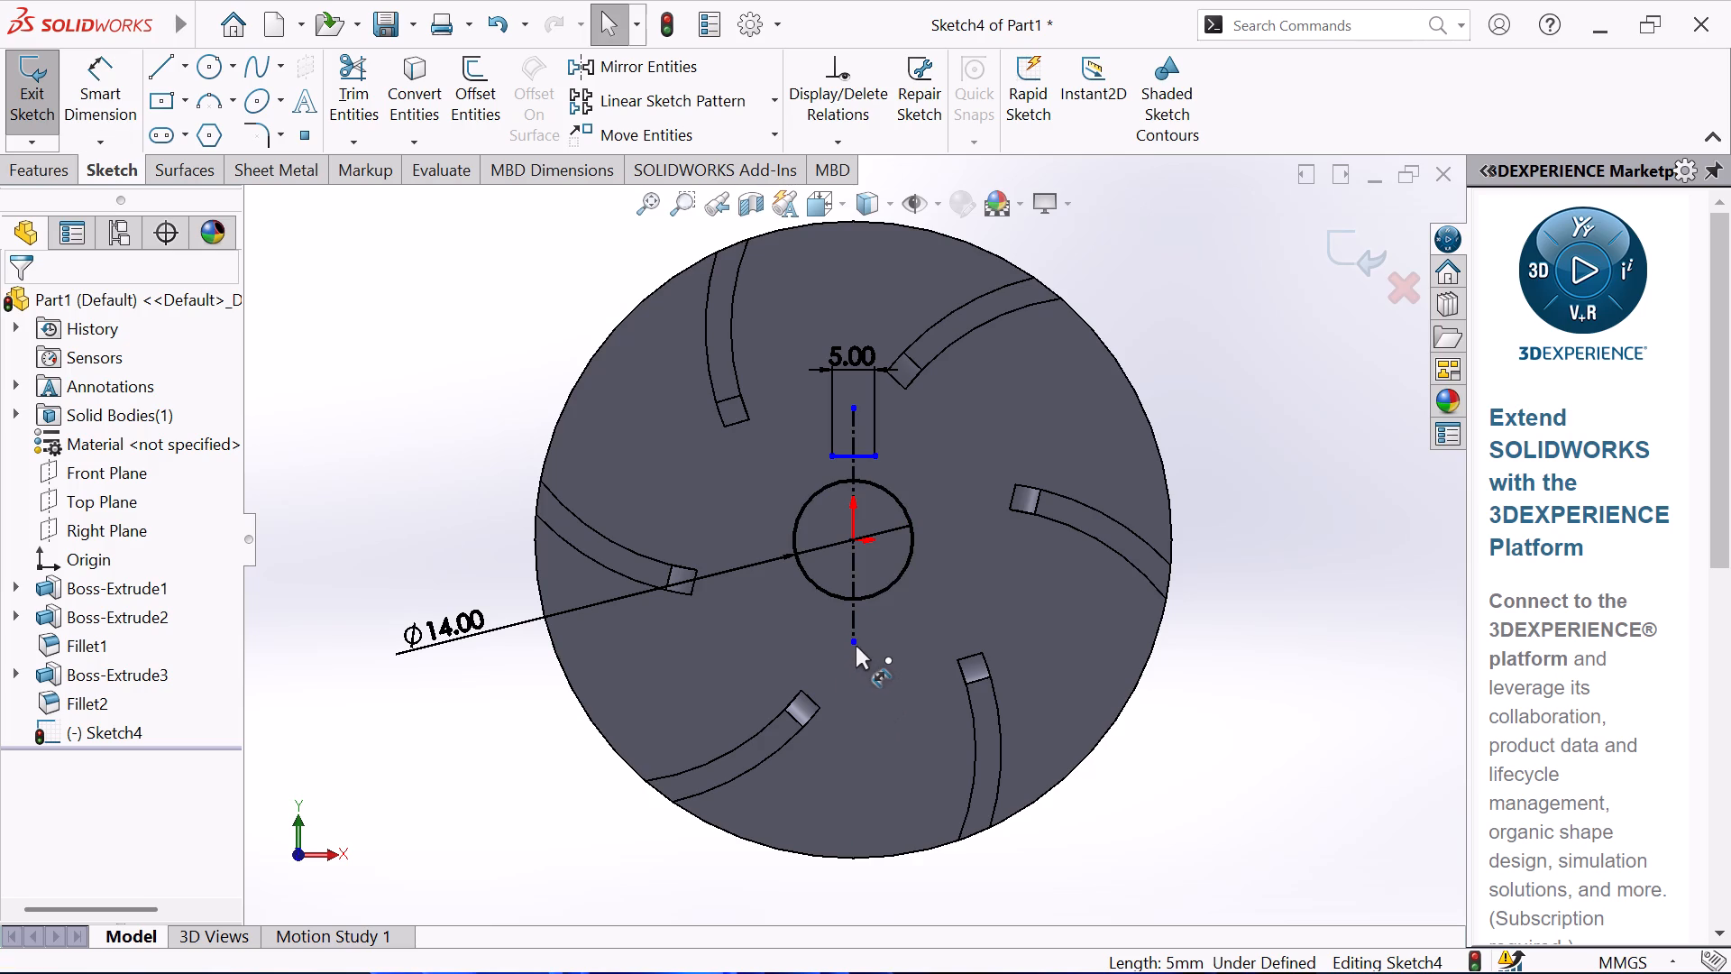
Move the vertical centerline's lower endpoint onto the bottom point of the central circle.
left_click_drag(856, 646, 856, 602)
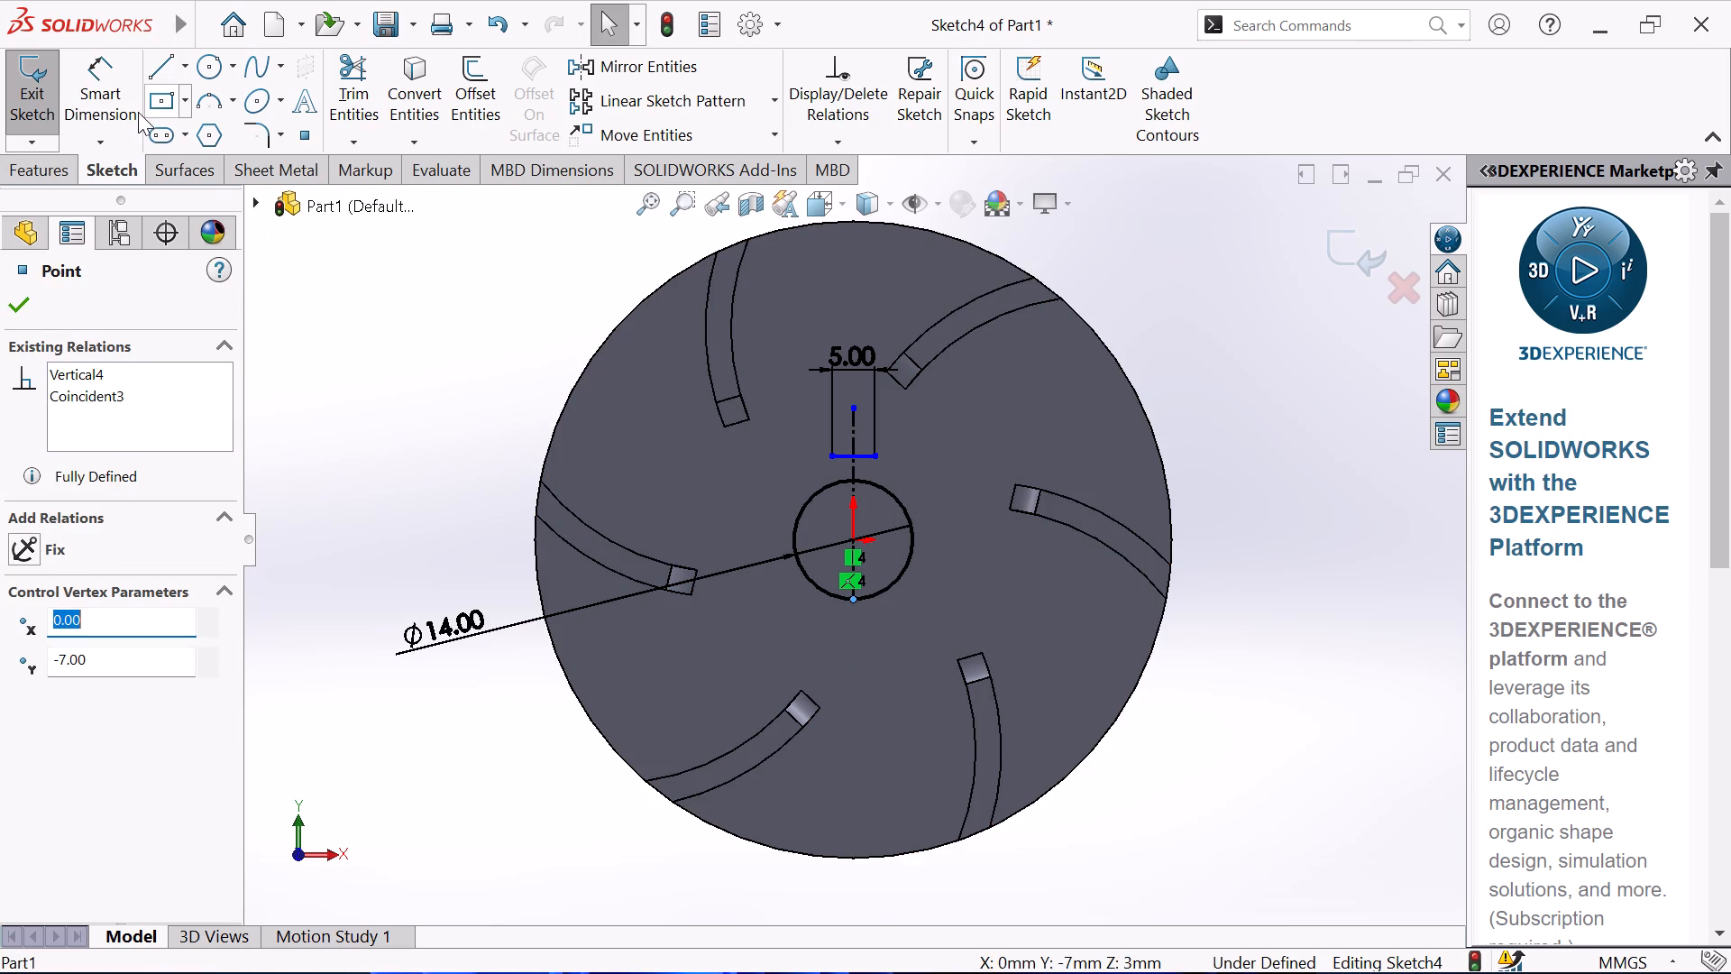
left_click(32, 299)
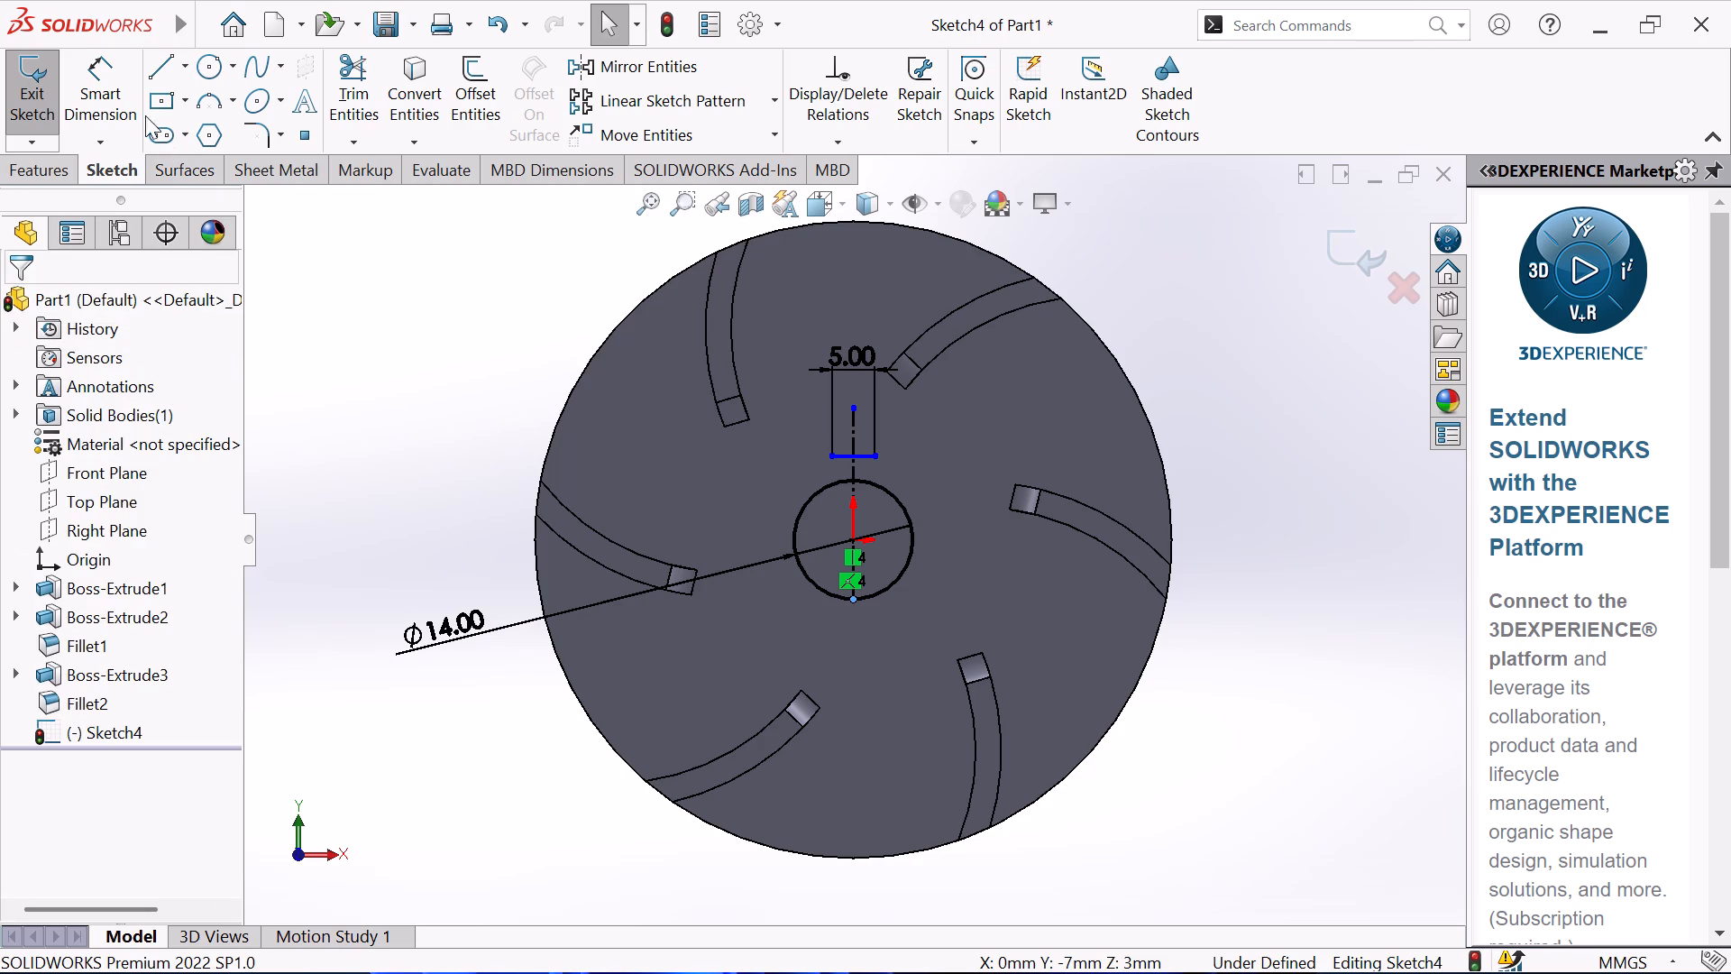
Dimension the vertical distance from the centerline's lower endpoint on the circle to the short horizontal line's end as 16.3 mm.
left_click(93, 105)
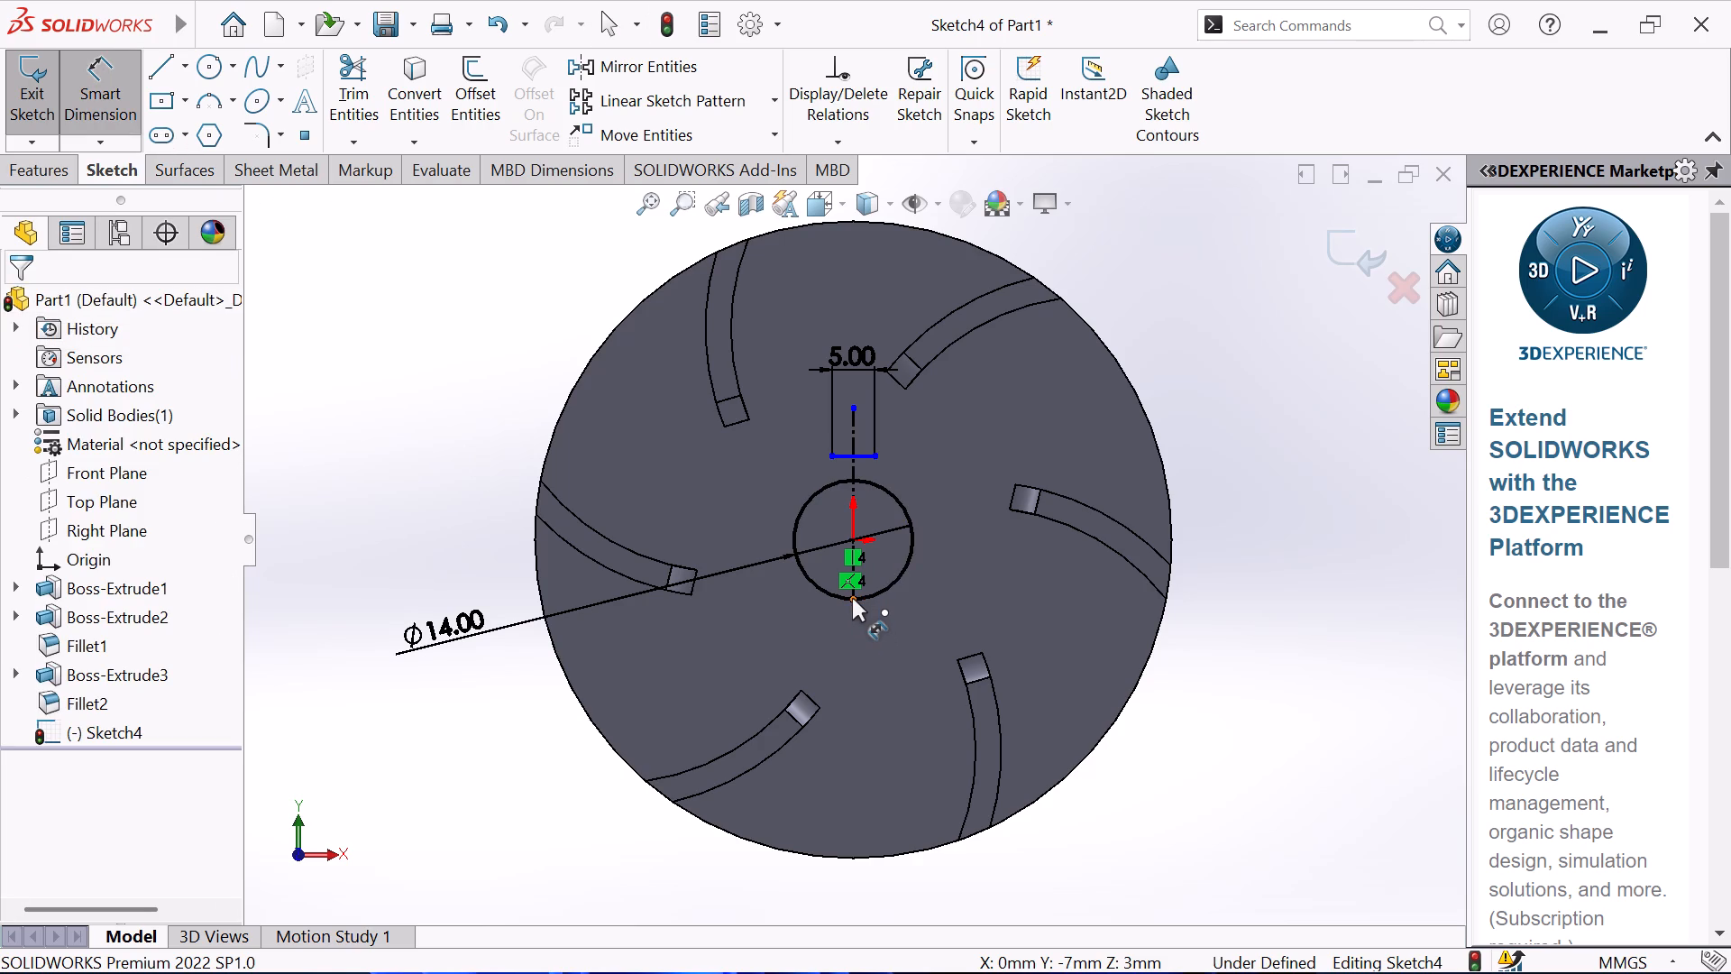
left_click(852, 598)
left_click(879, 453)
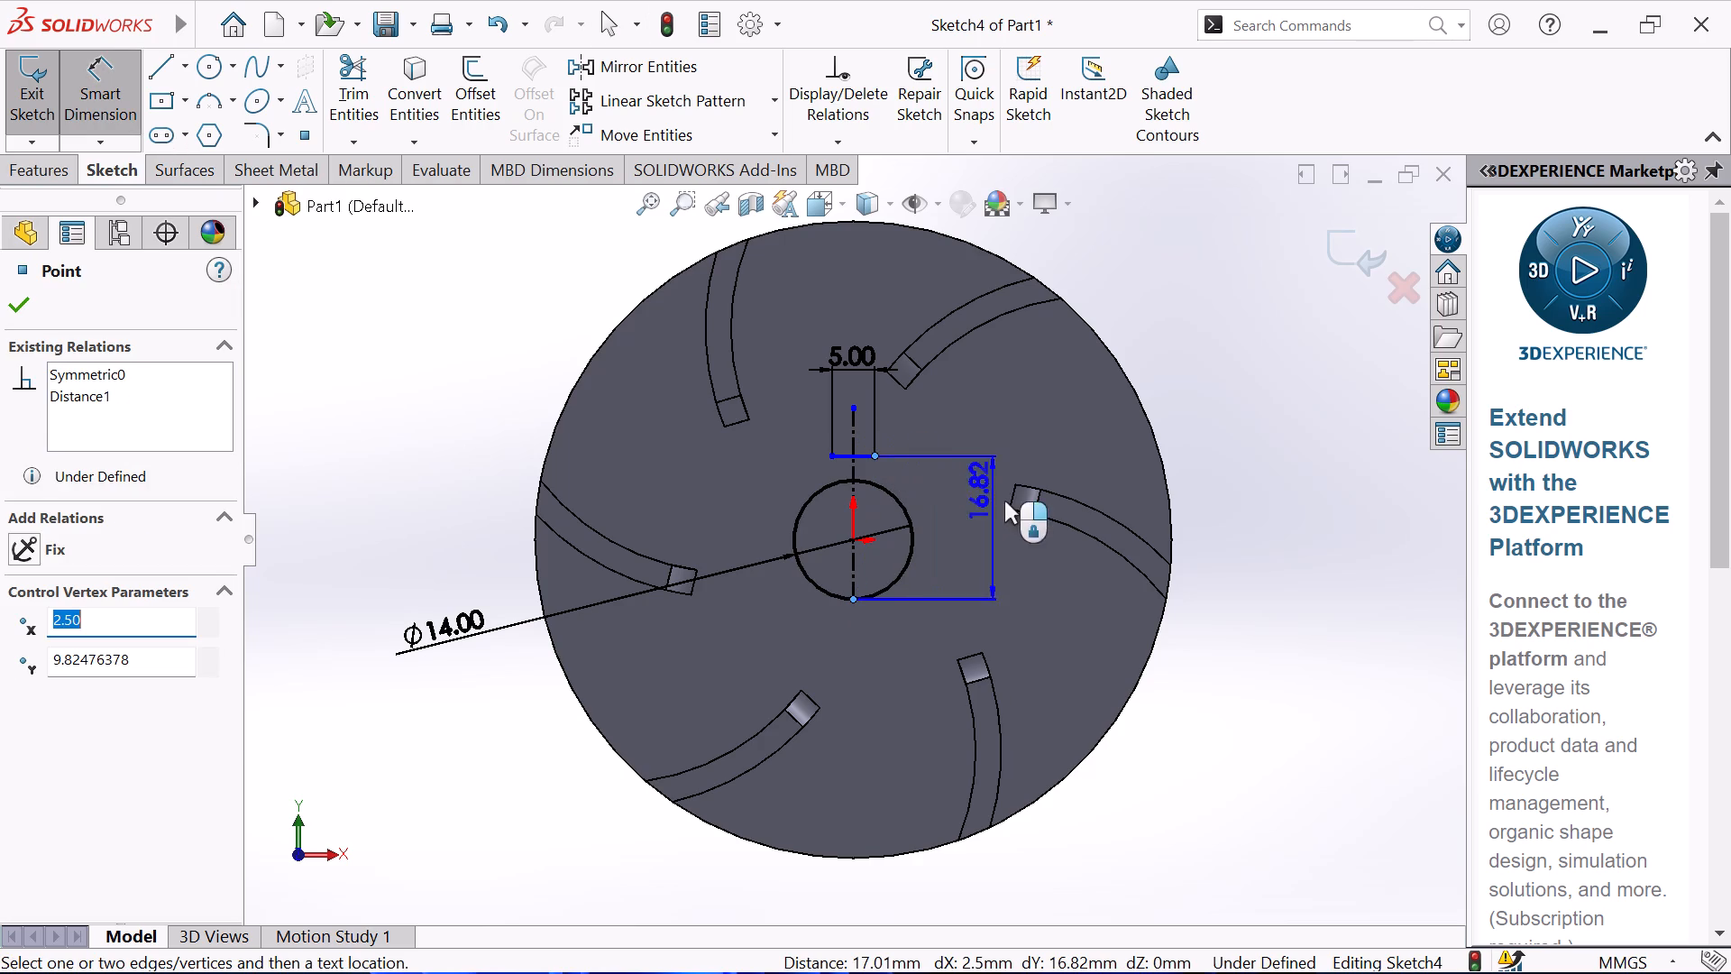
left_click(1021, 533)
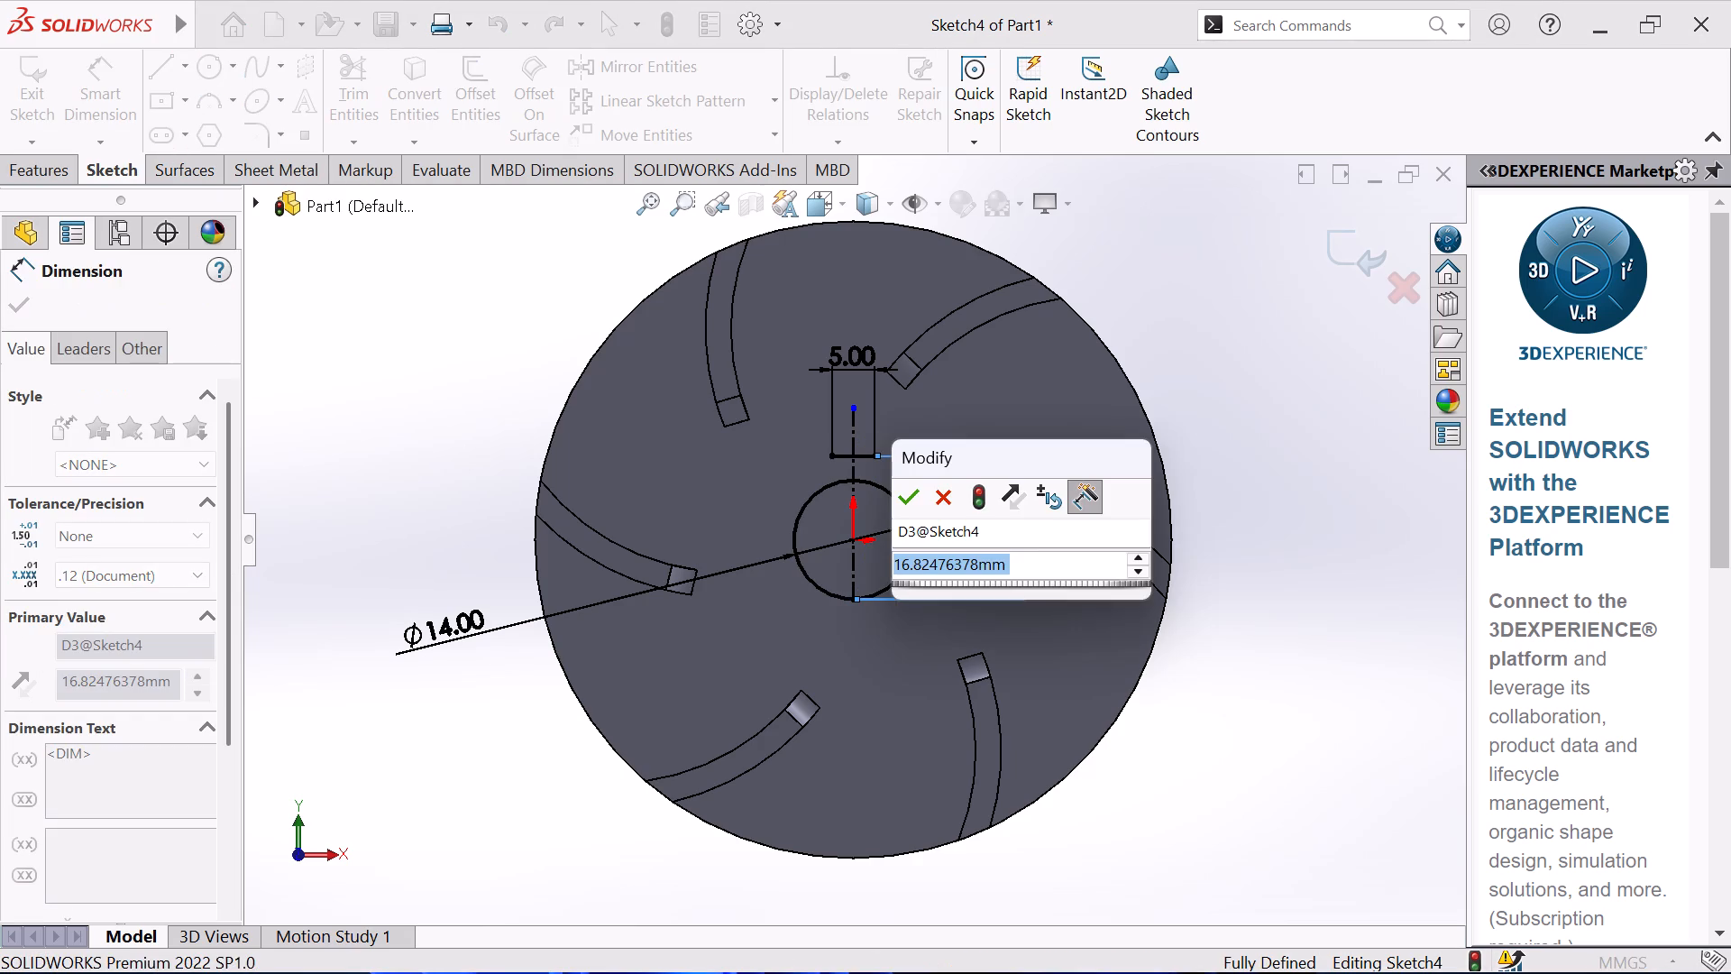
key("1")
key("6")
key("period")
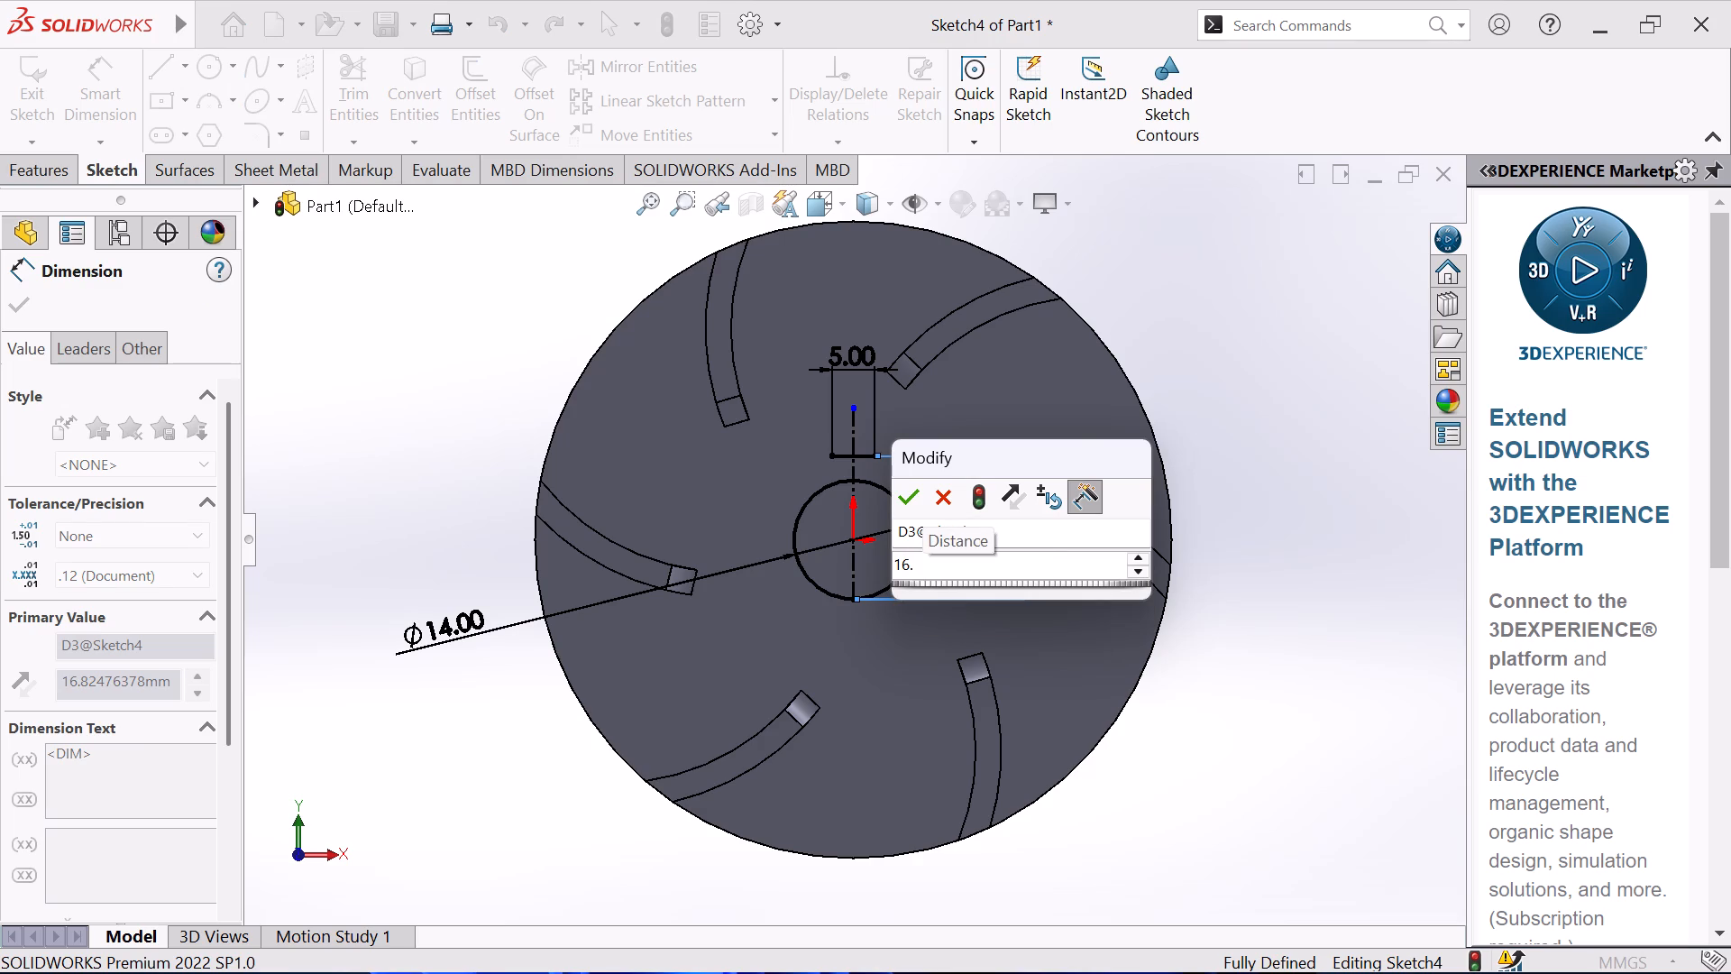
key("3")
key("Return")
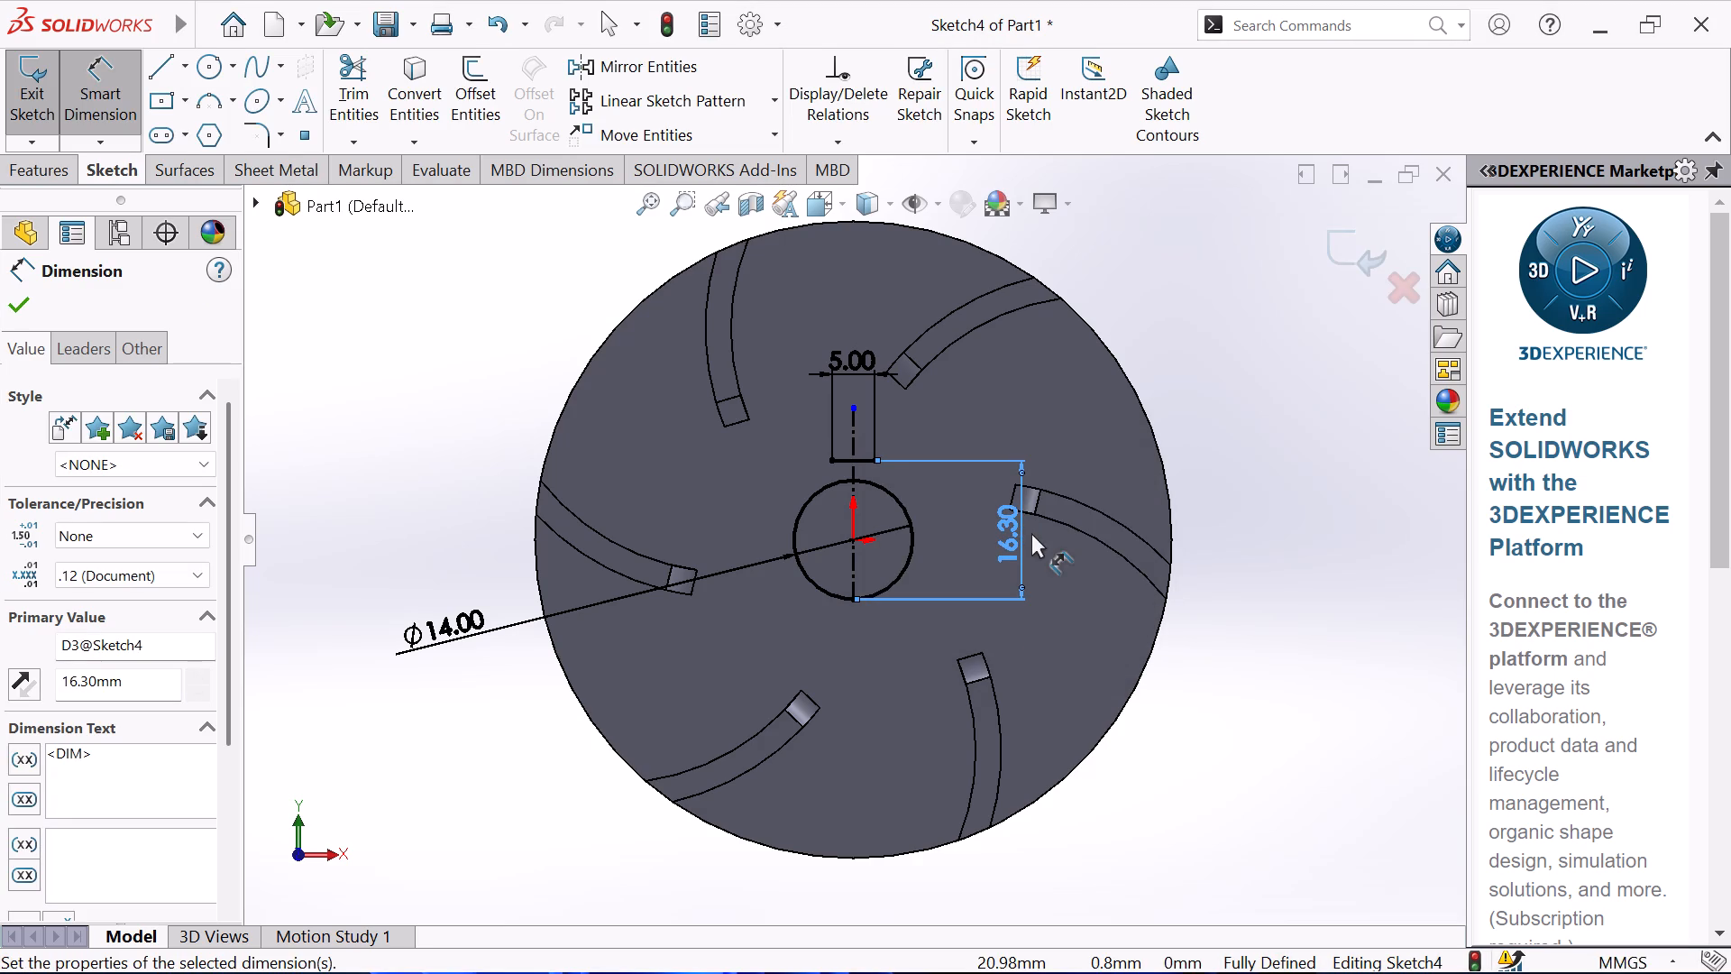
right_click(1252, 464)
left_click(1314, 549)
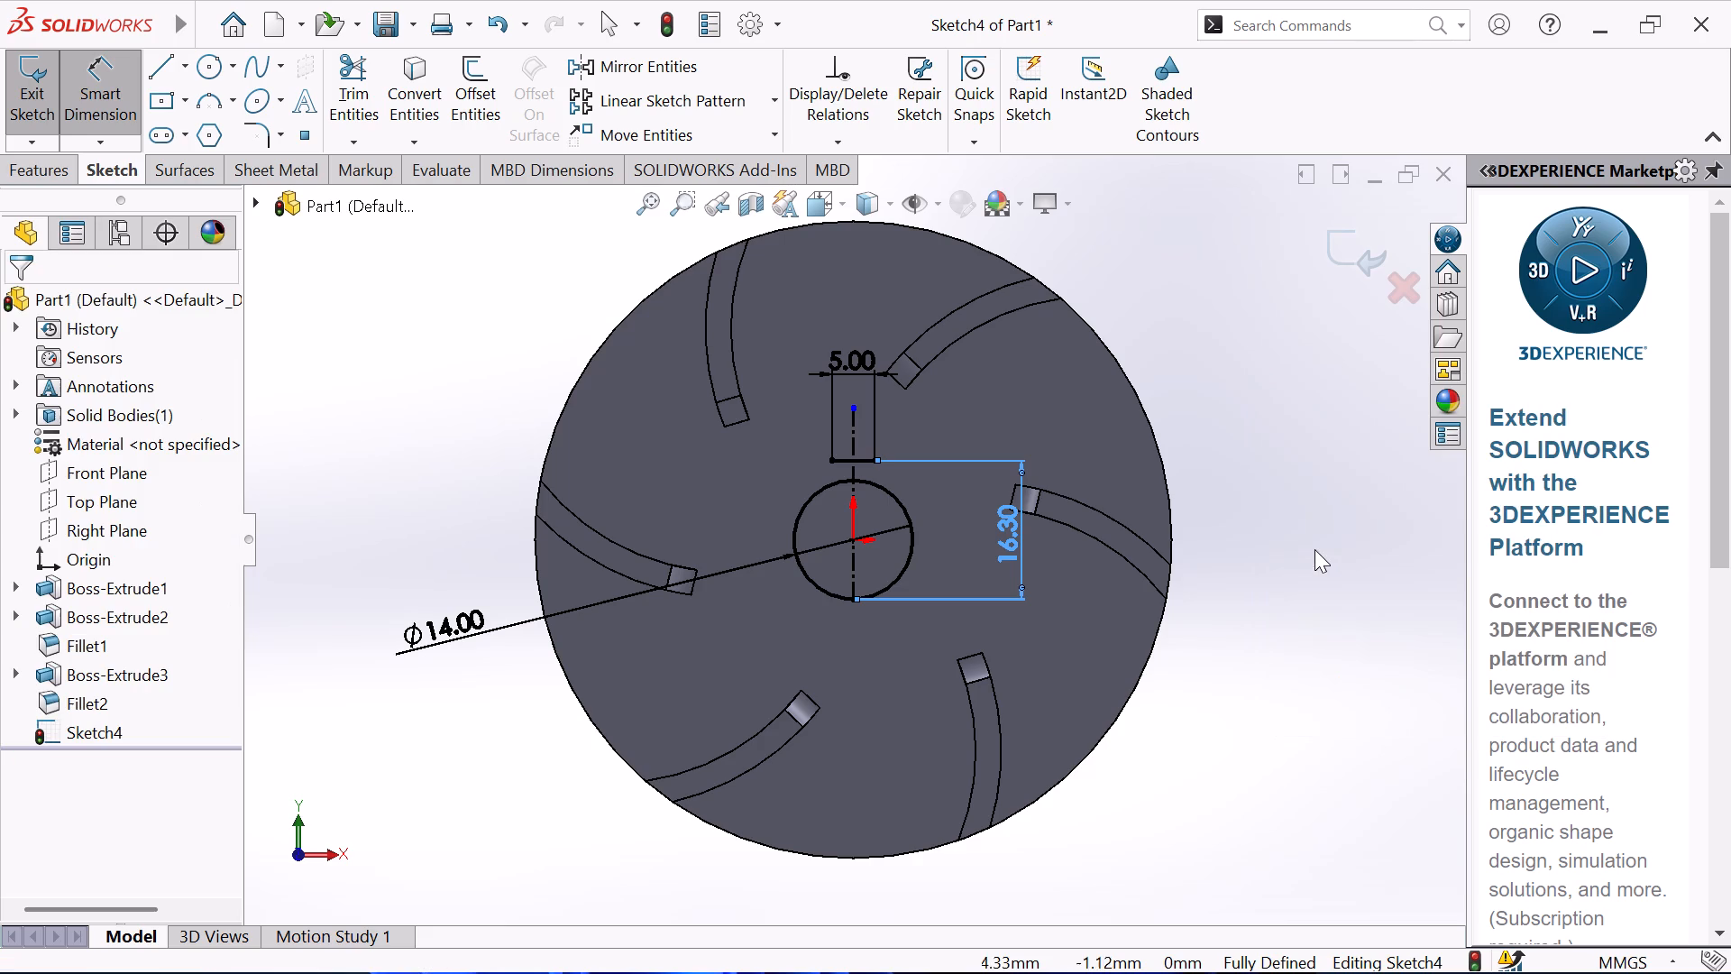
Draw a vertical line about 6.8 mm long from the short horizontal line's left end down into the circle.
left_click(157, 63)
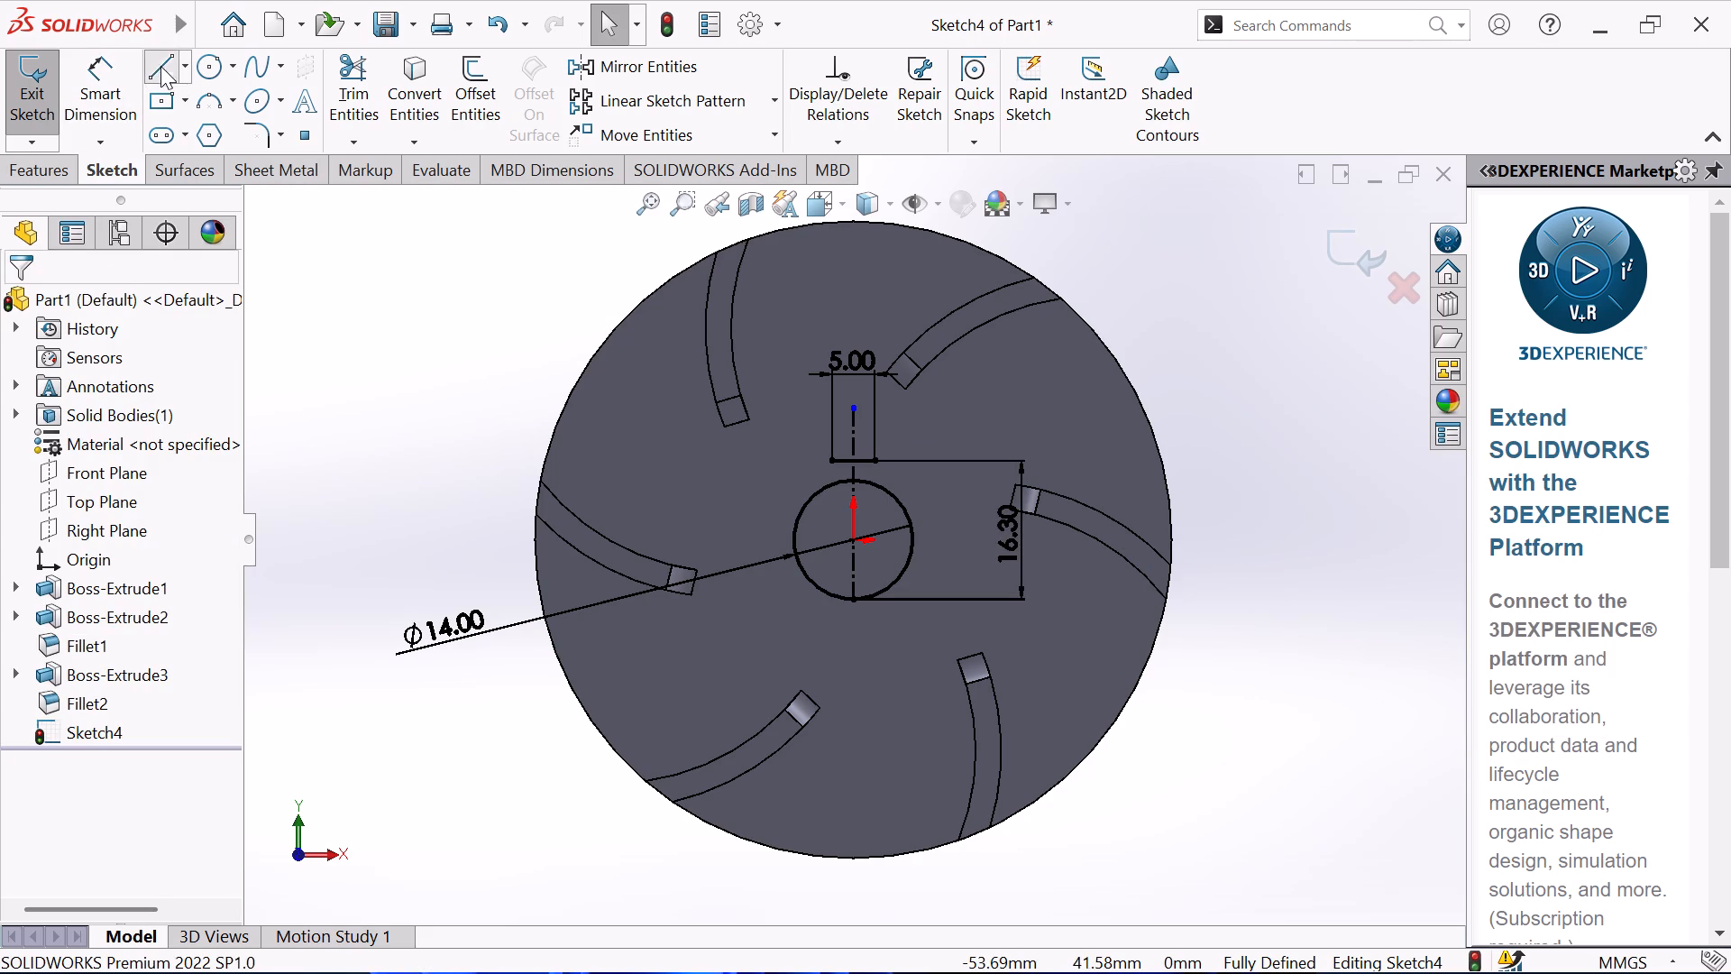
left_click(832, 464)
left_click(832, 519)
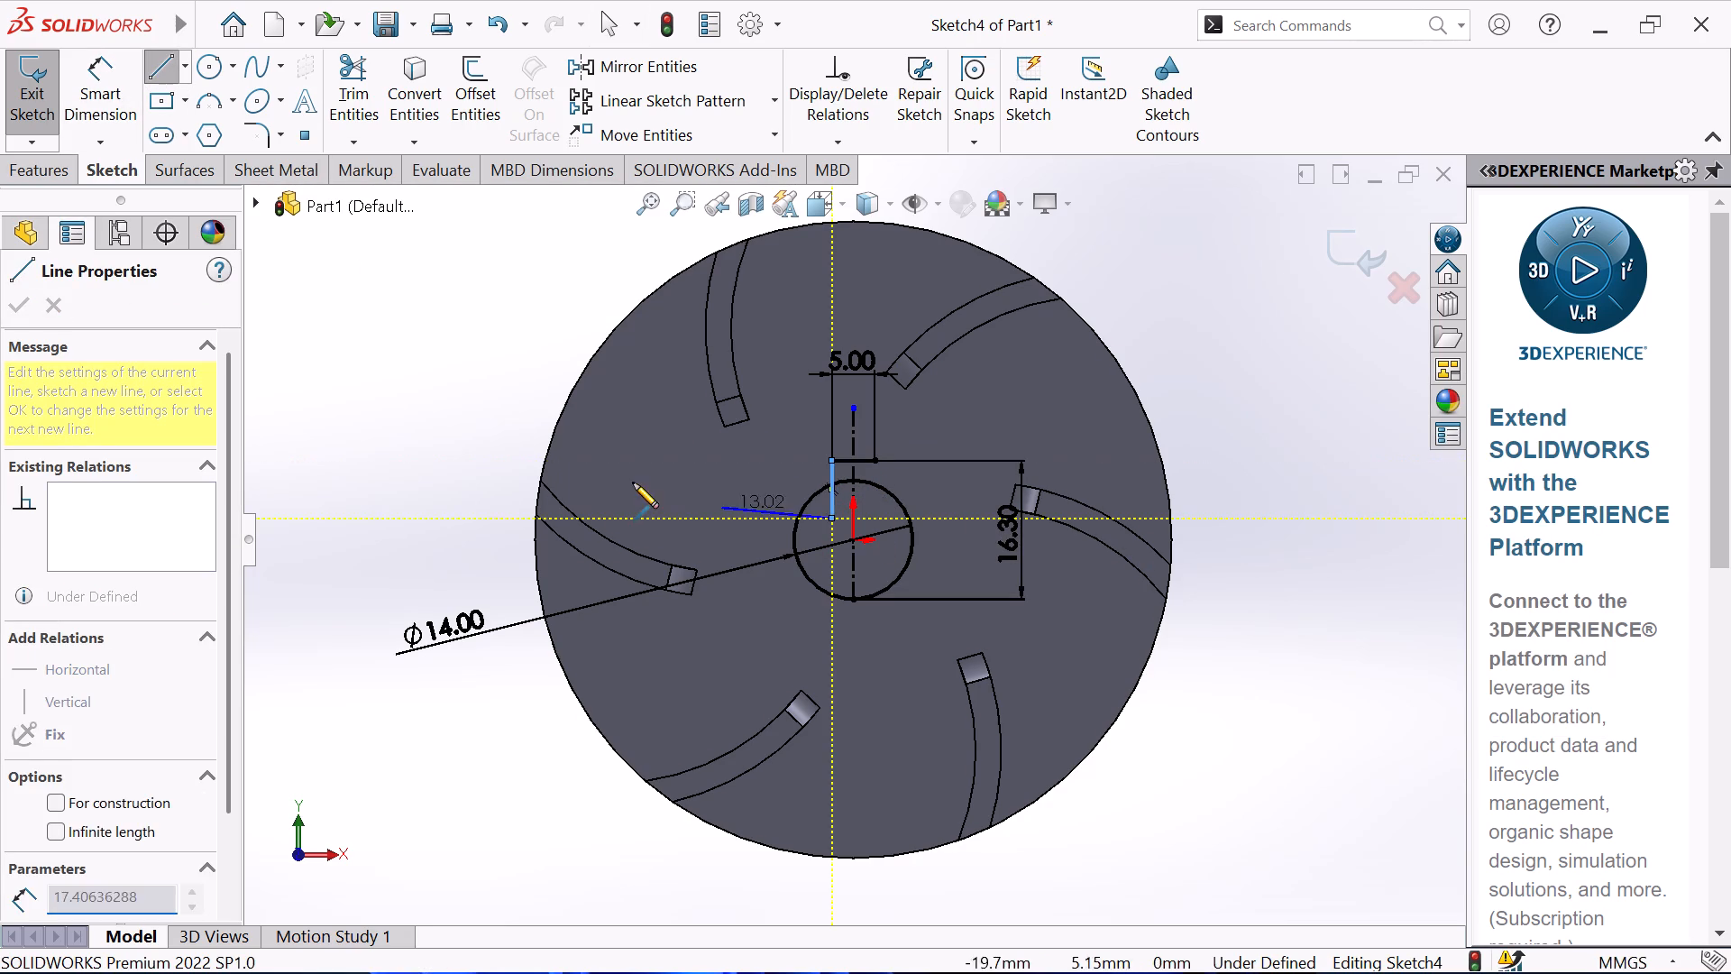
right_click(368, 405)
left_click(505, 436)
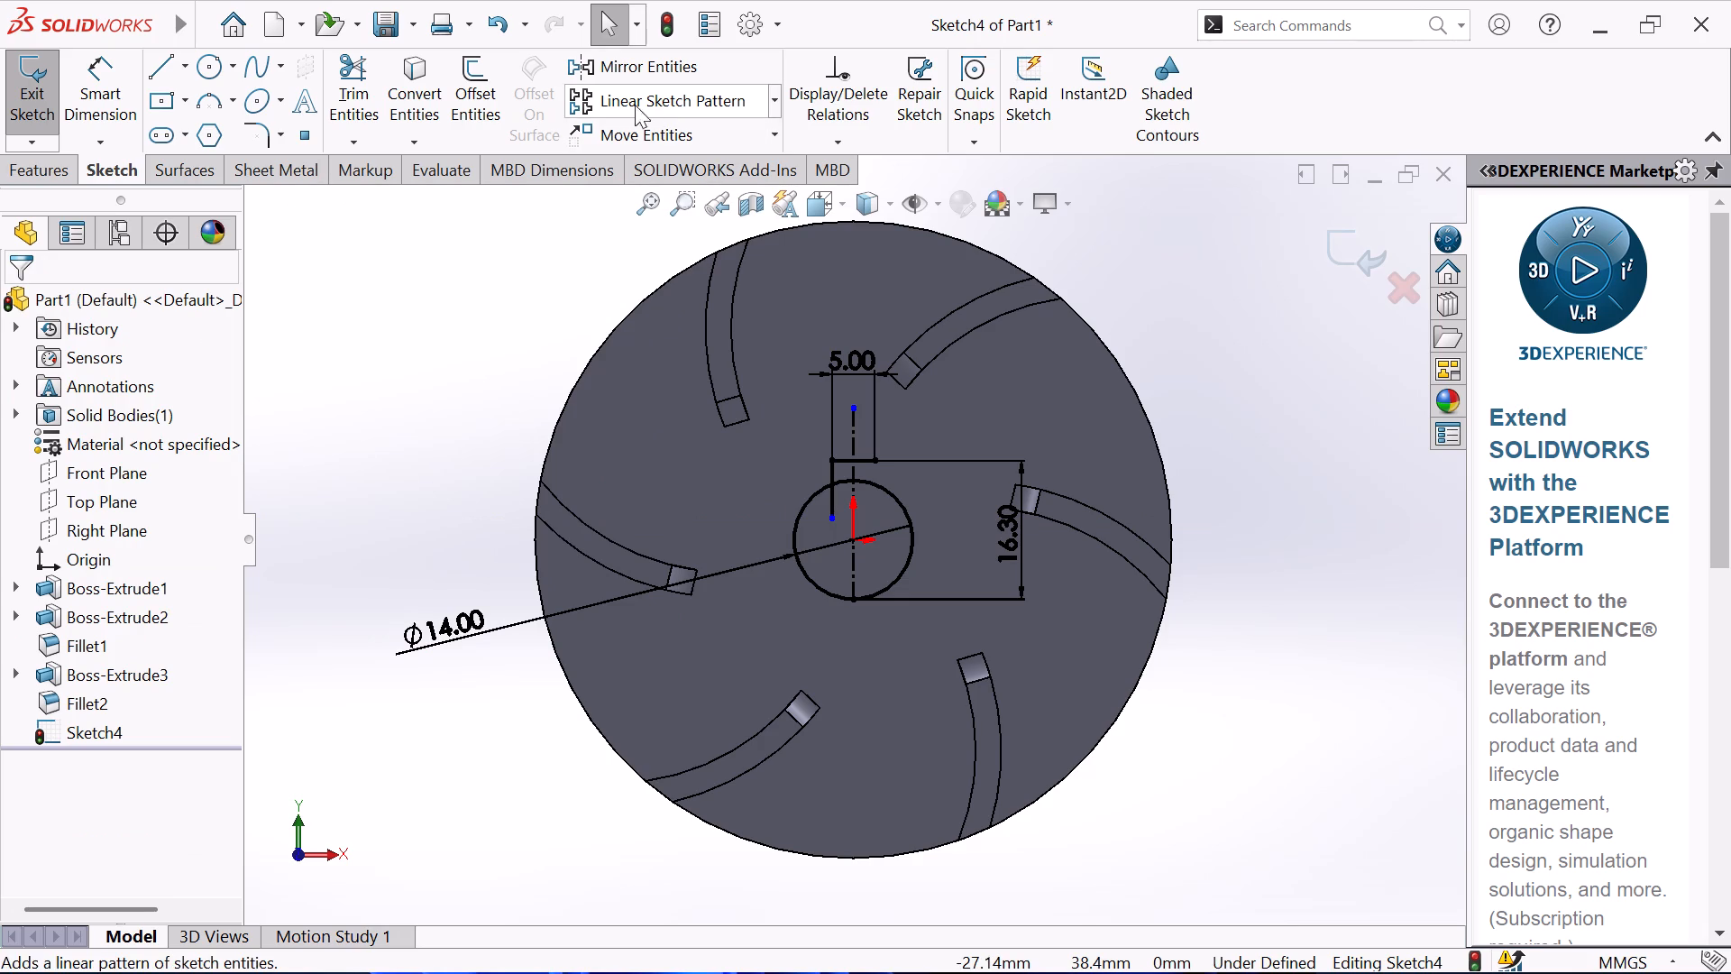
Mirror the short vertical line about the vertical centerline, keeping the original.
left_click(628, 60)
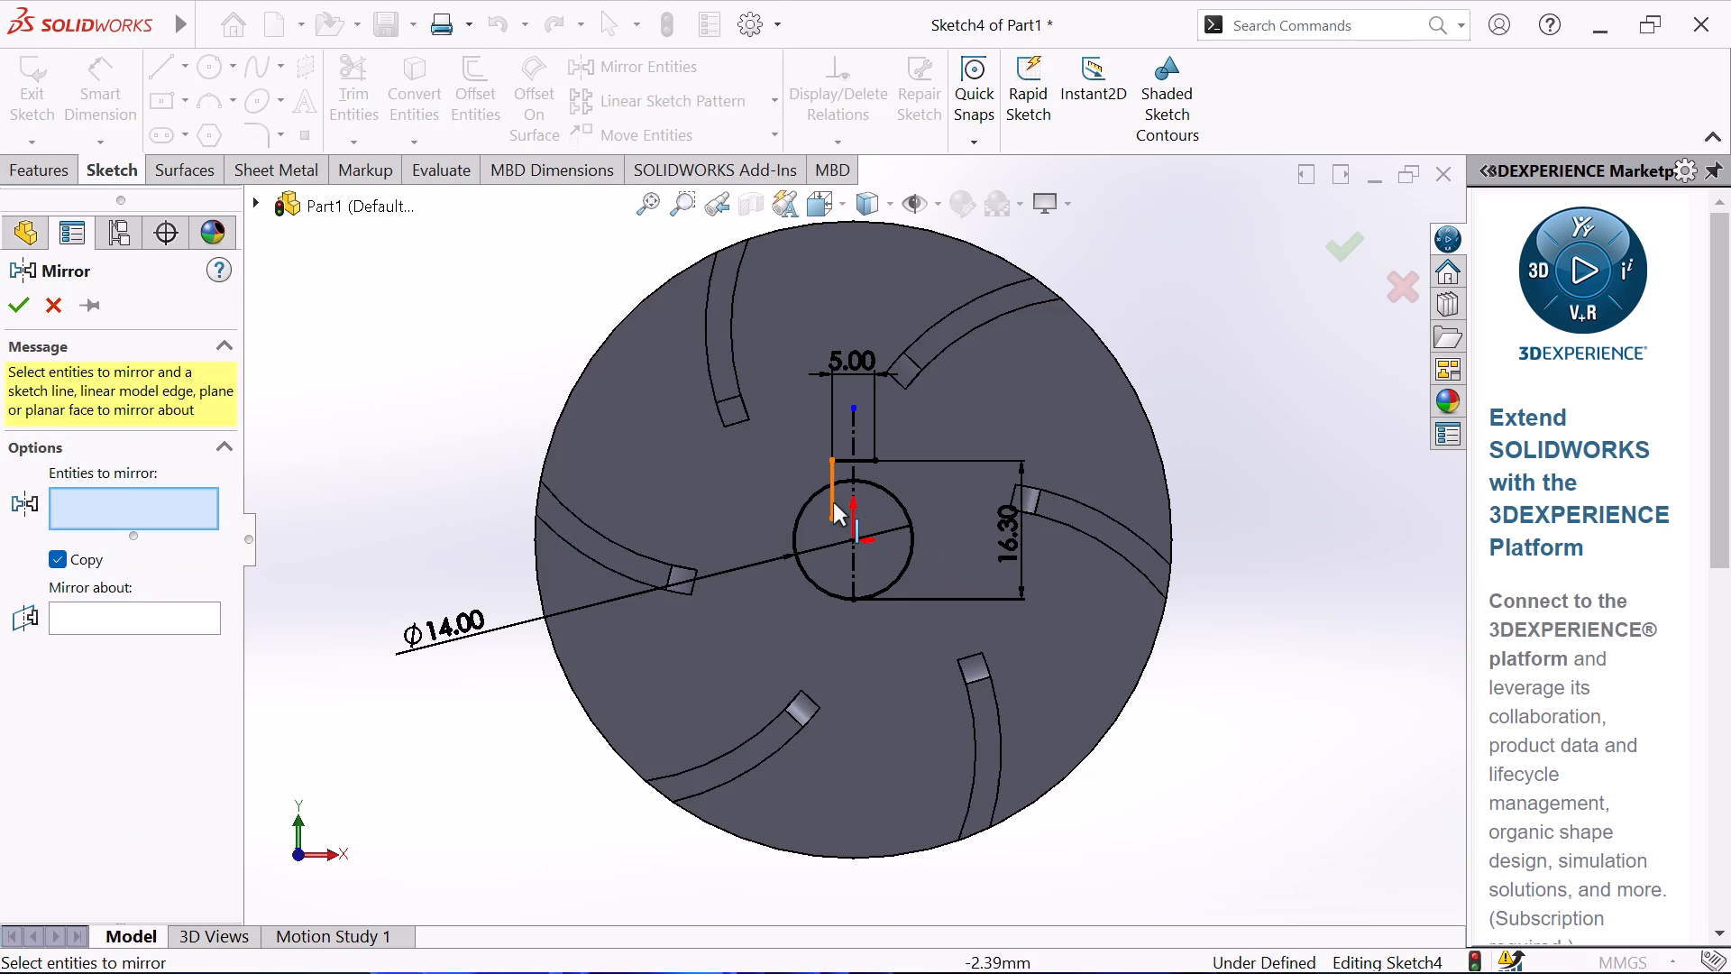
left_click(833, 502)
left_click(150, 621)
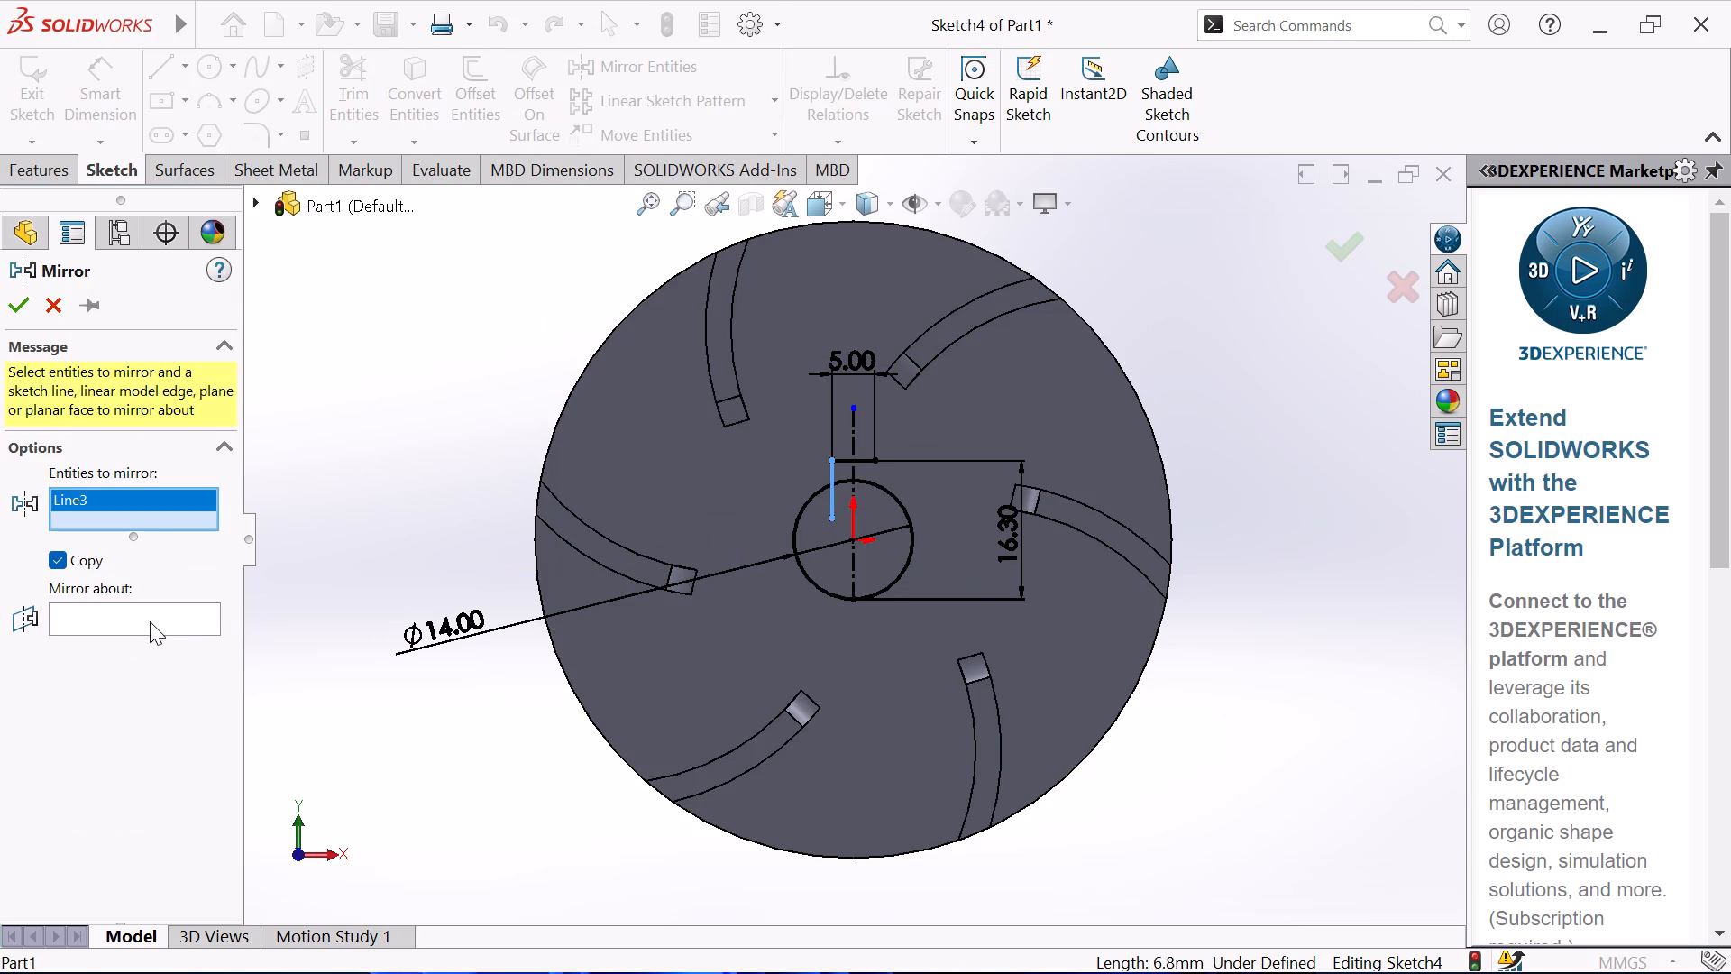
left_click(855, 565)
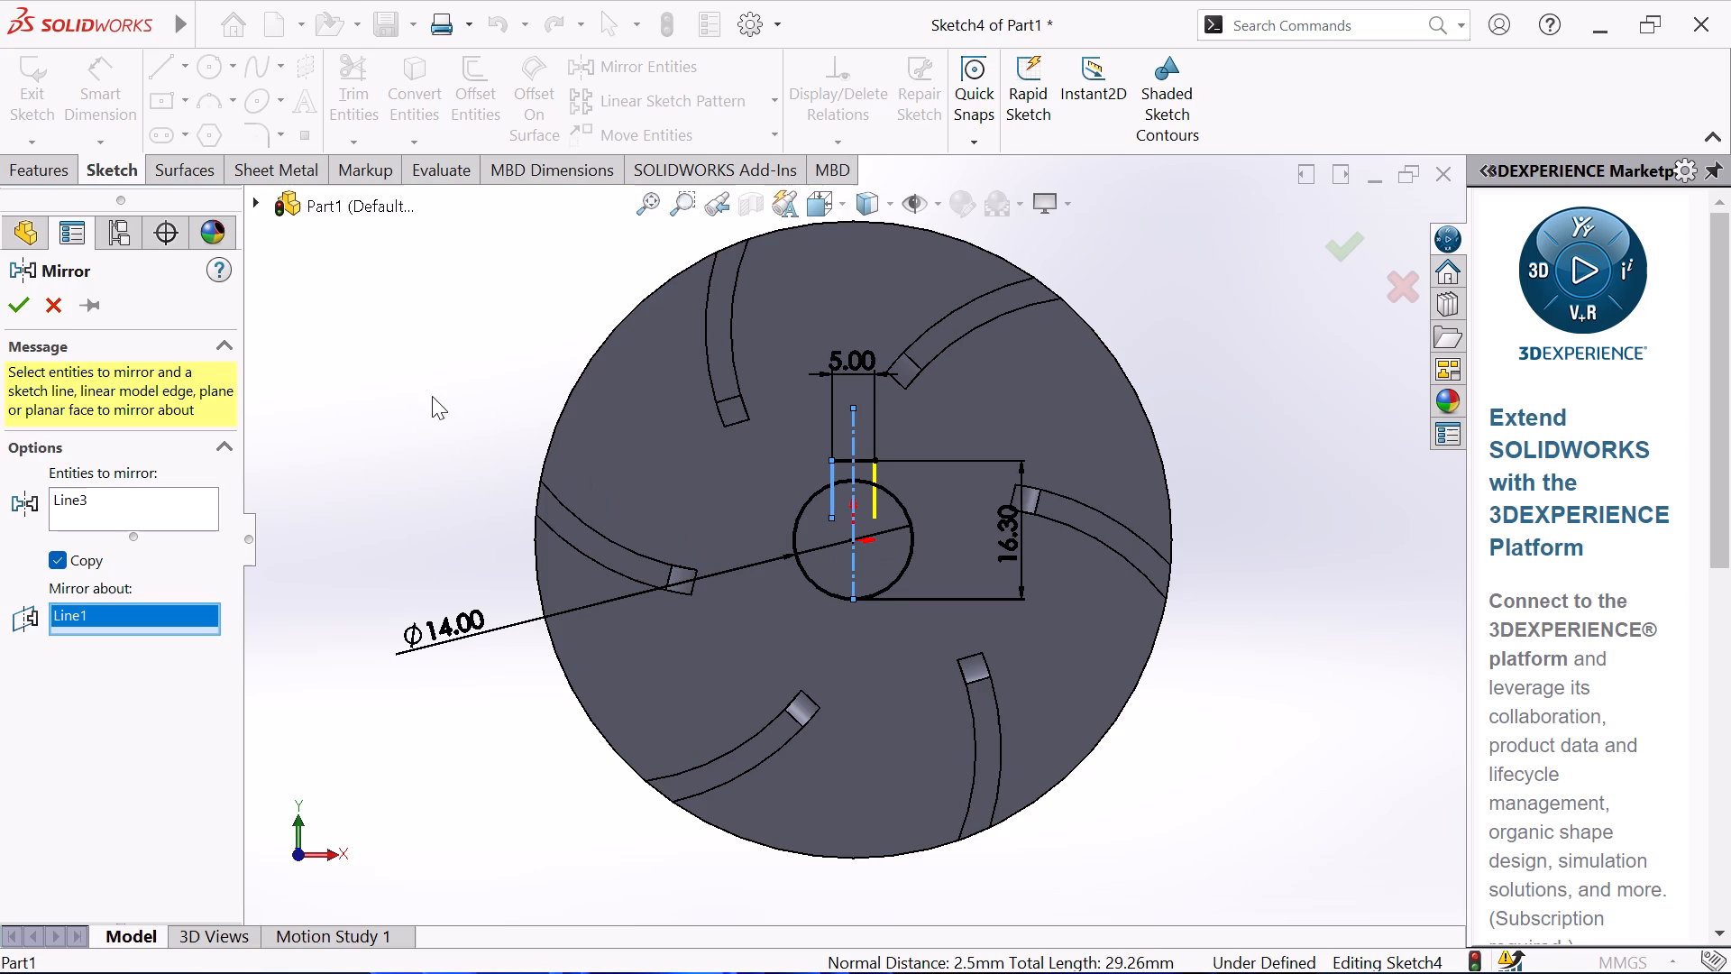
left_click(32, 302)
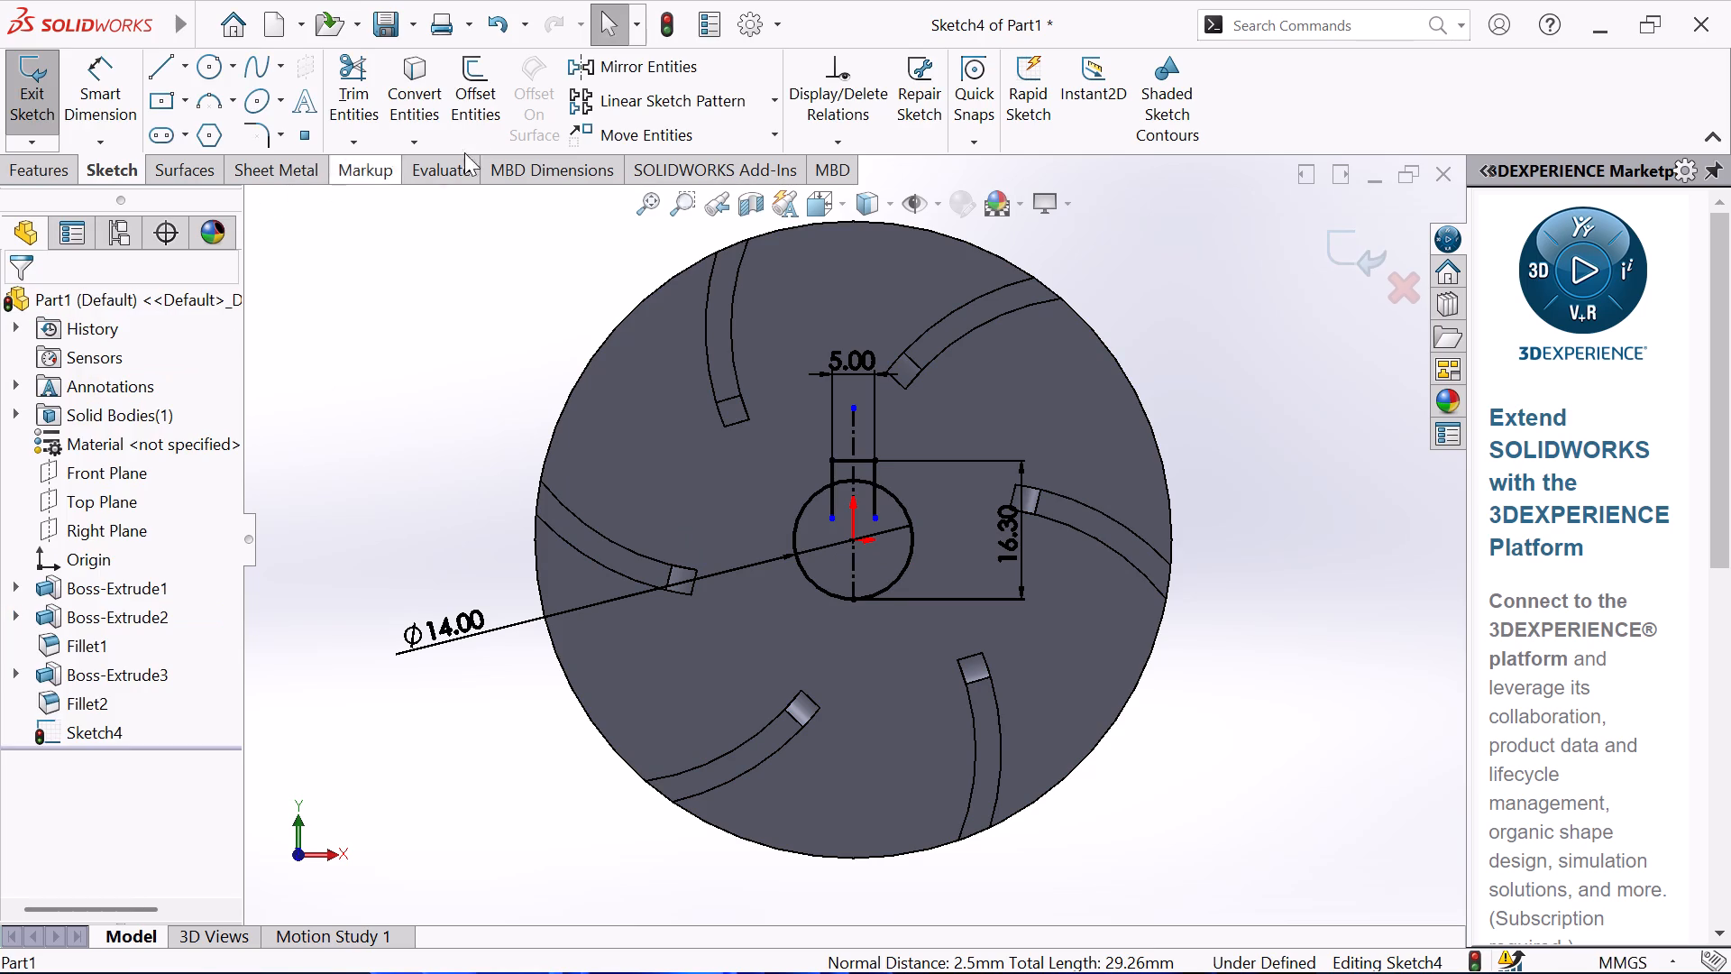
Trim the two vertical line ends inside the circle and the circle's arc between them to leave an open keyway profile.
left_click(343, 69)
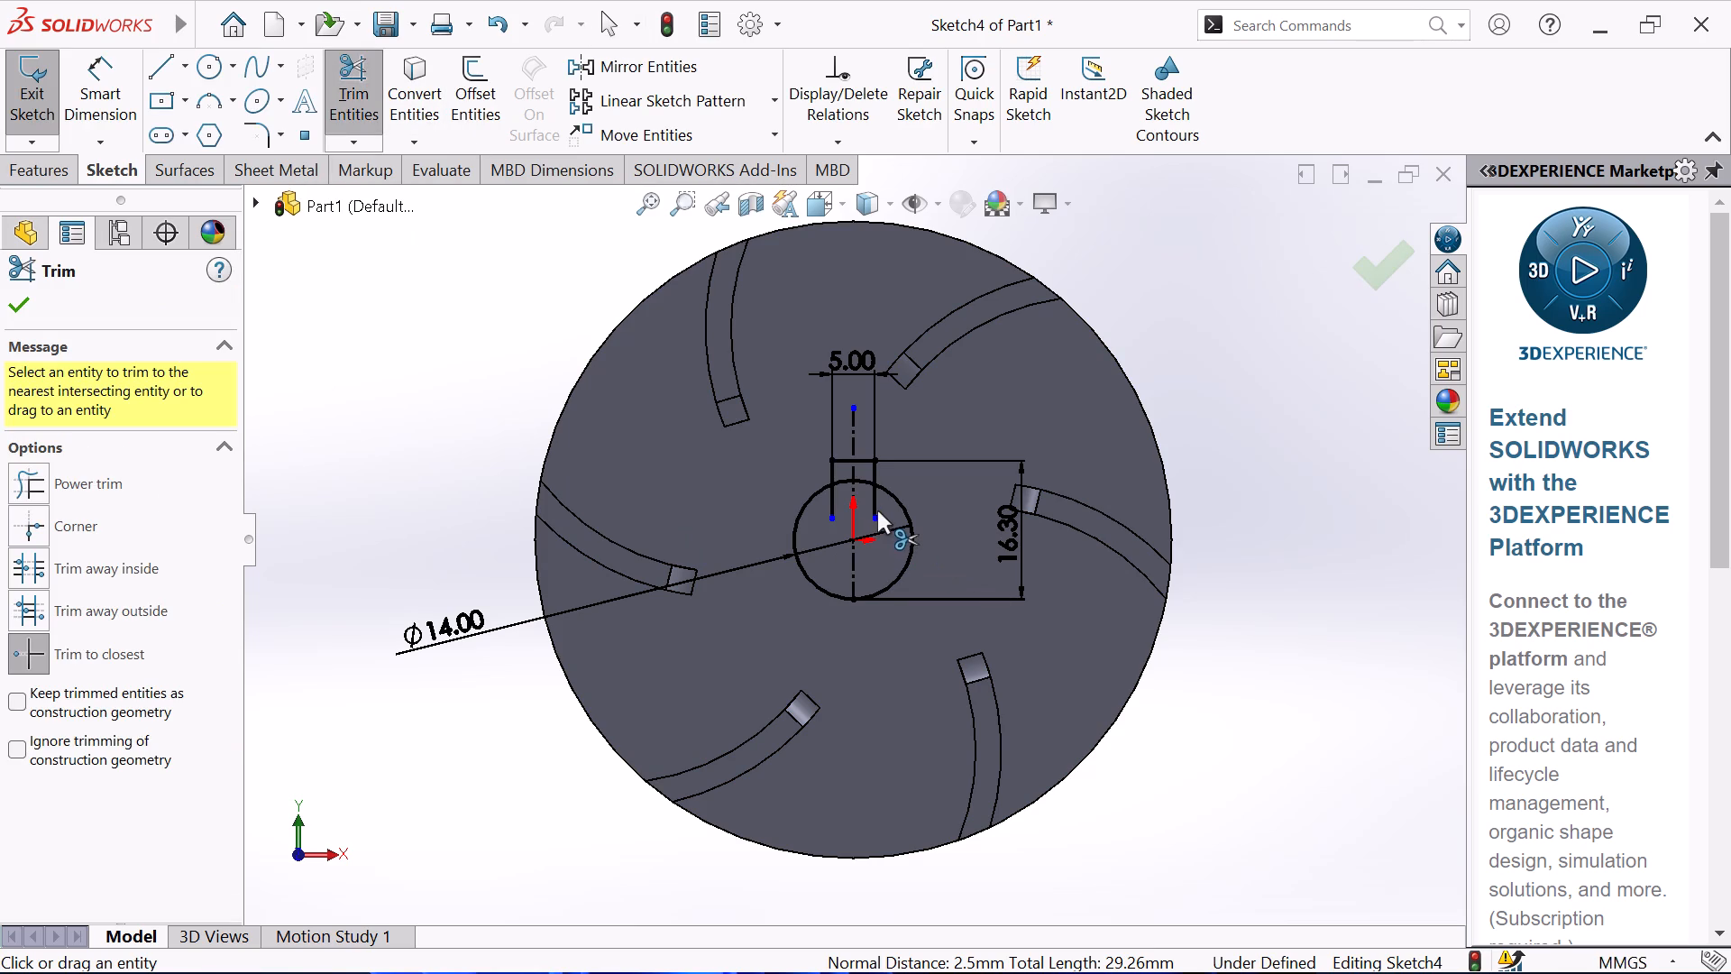
left_click(877, 510)
left_click(837, 507)
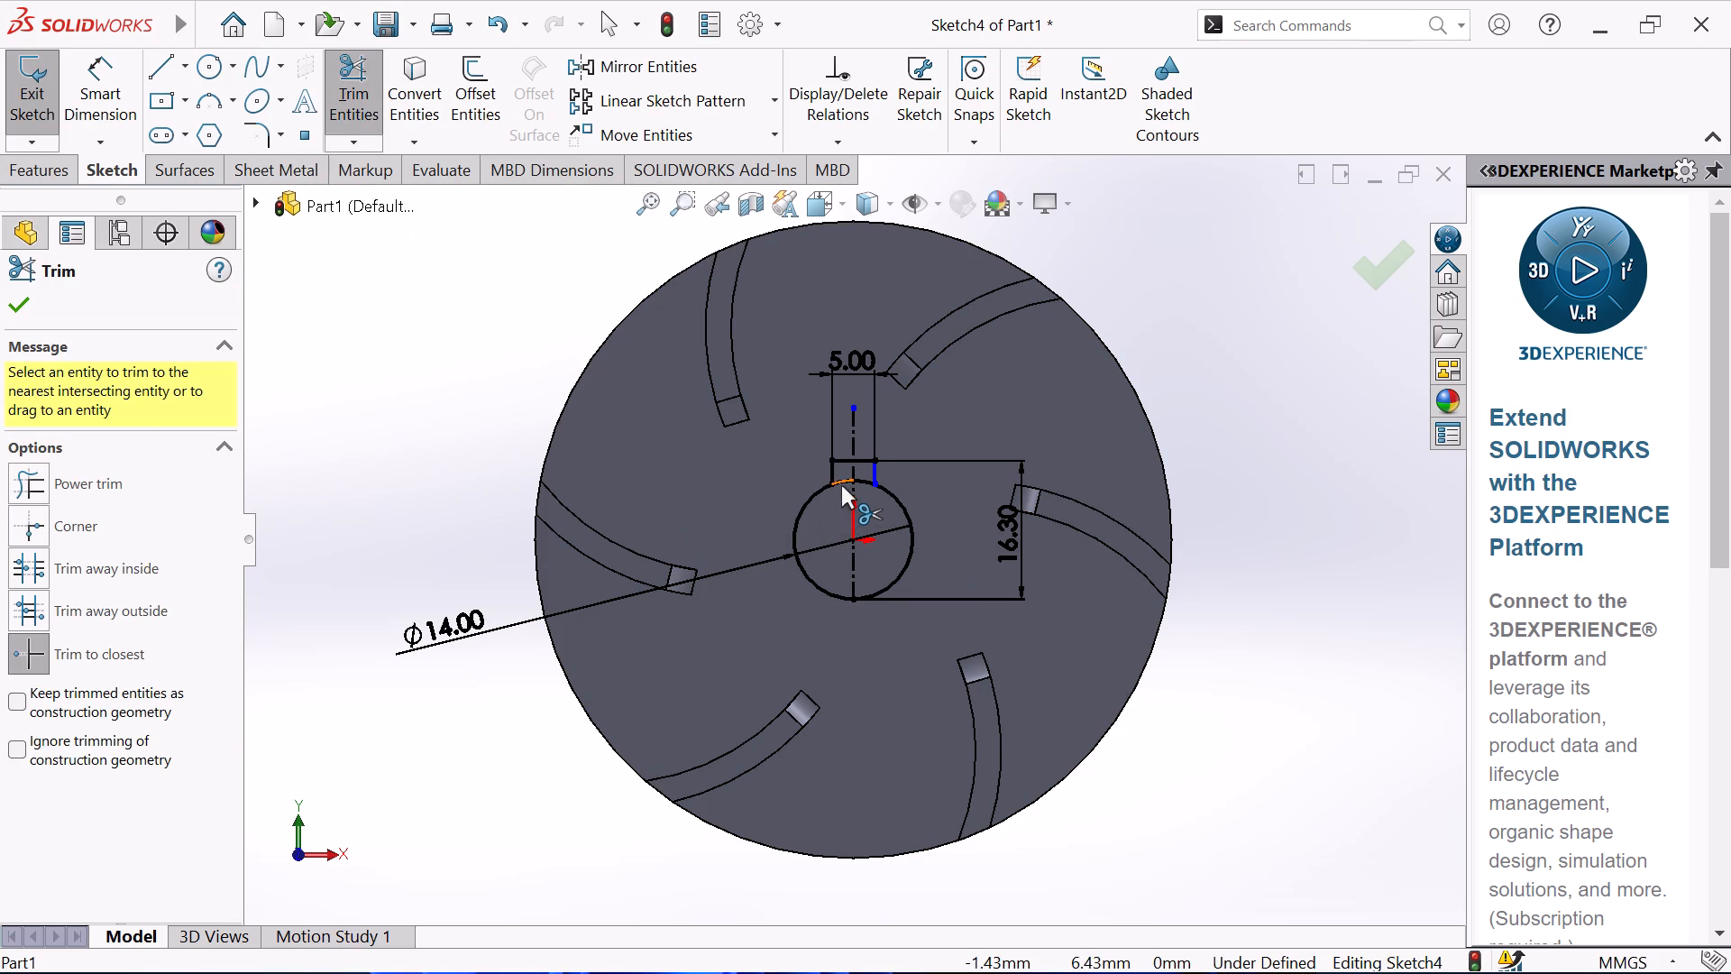
left_click(841, 485)
left_click(864, 484)
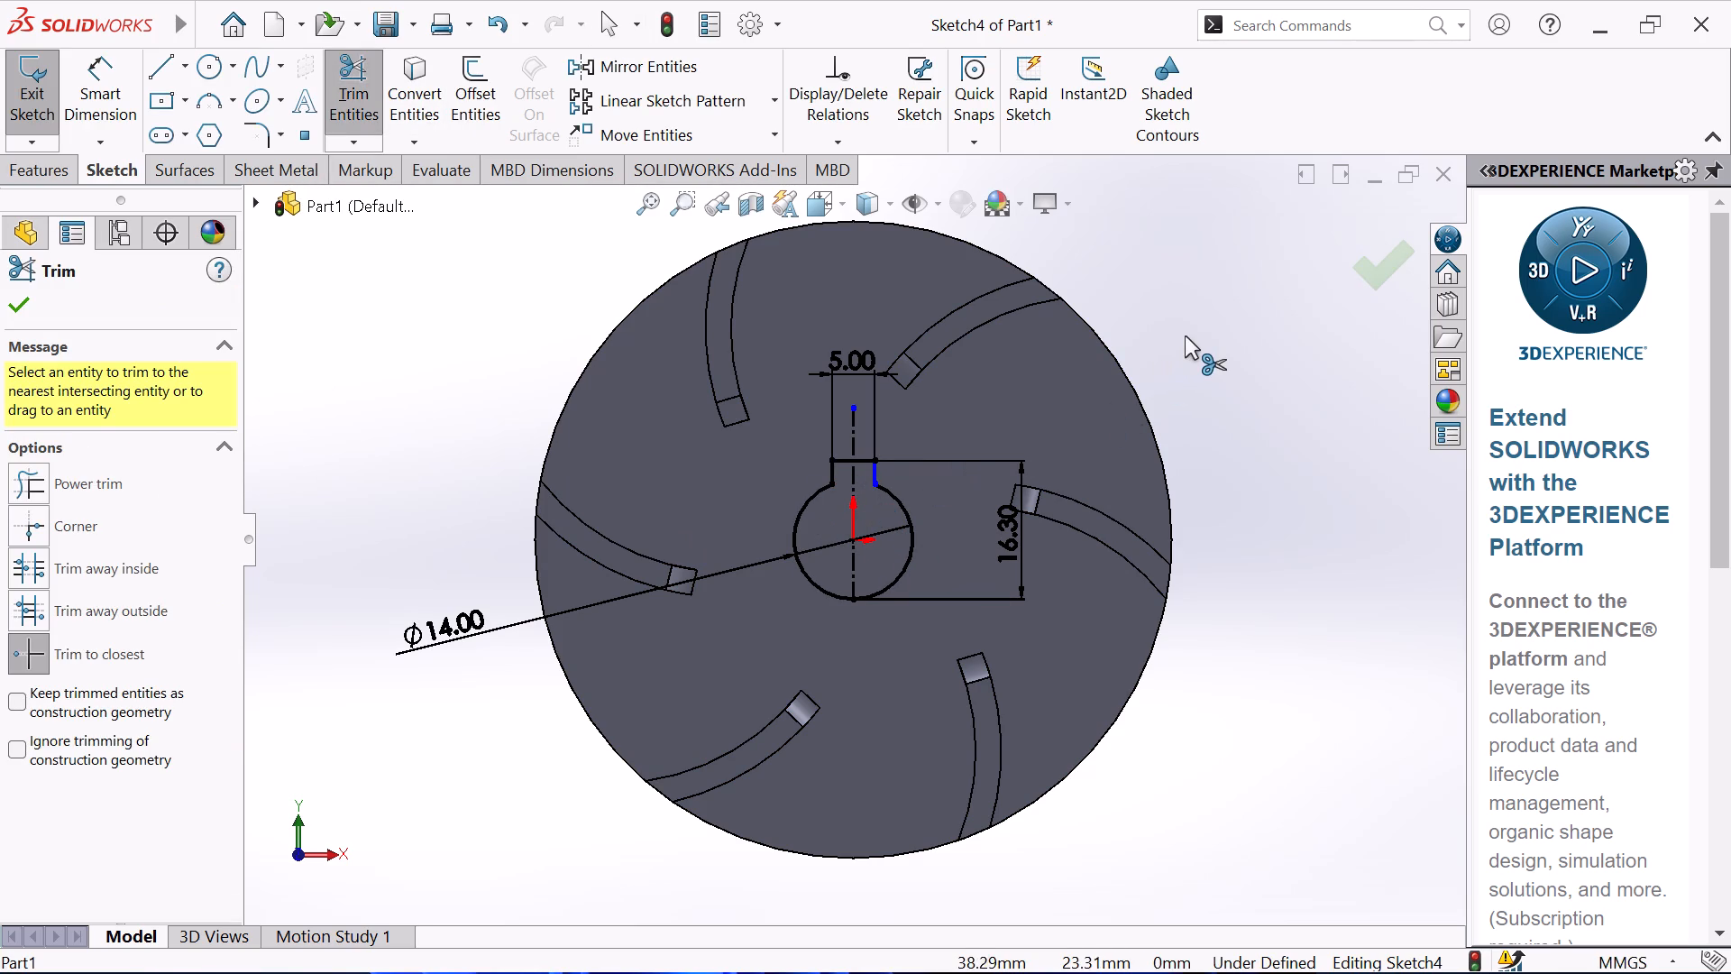
right_click(1193, 330)
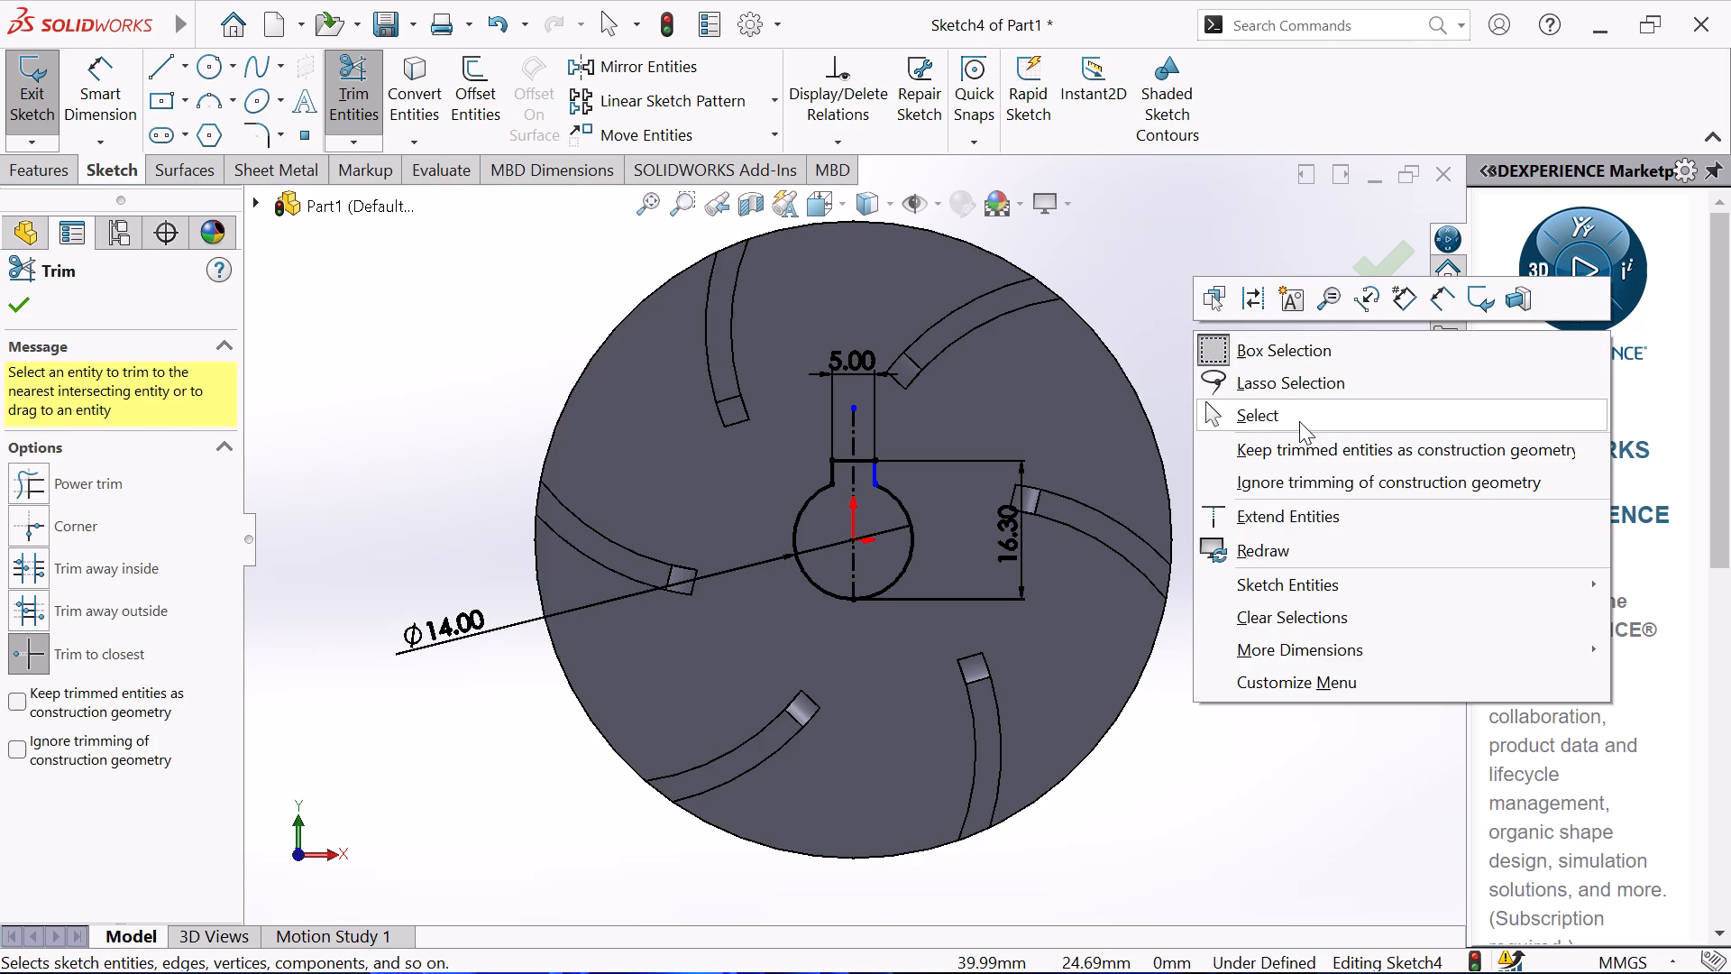
Extrude-cut the keyway profile blind to 26 mm through the disc and the back boss.
left_click(1299, 421)
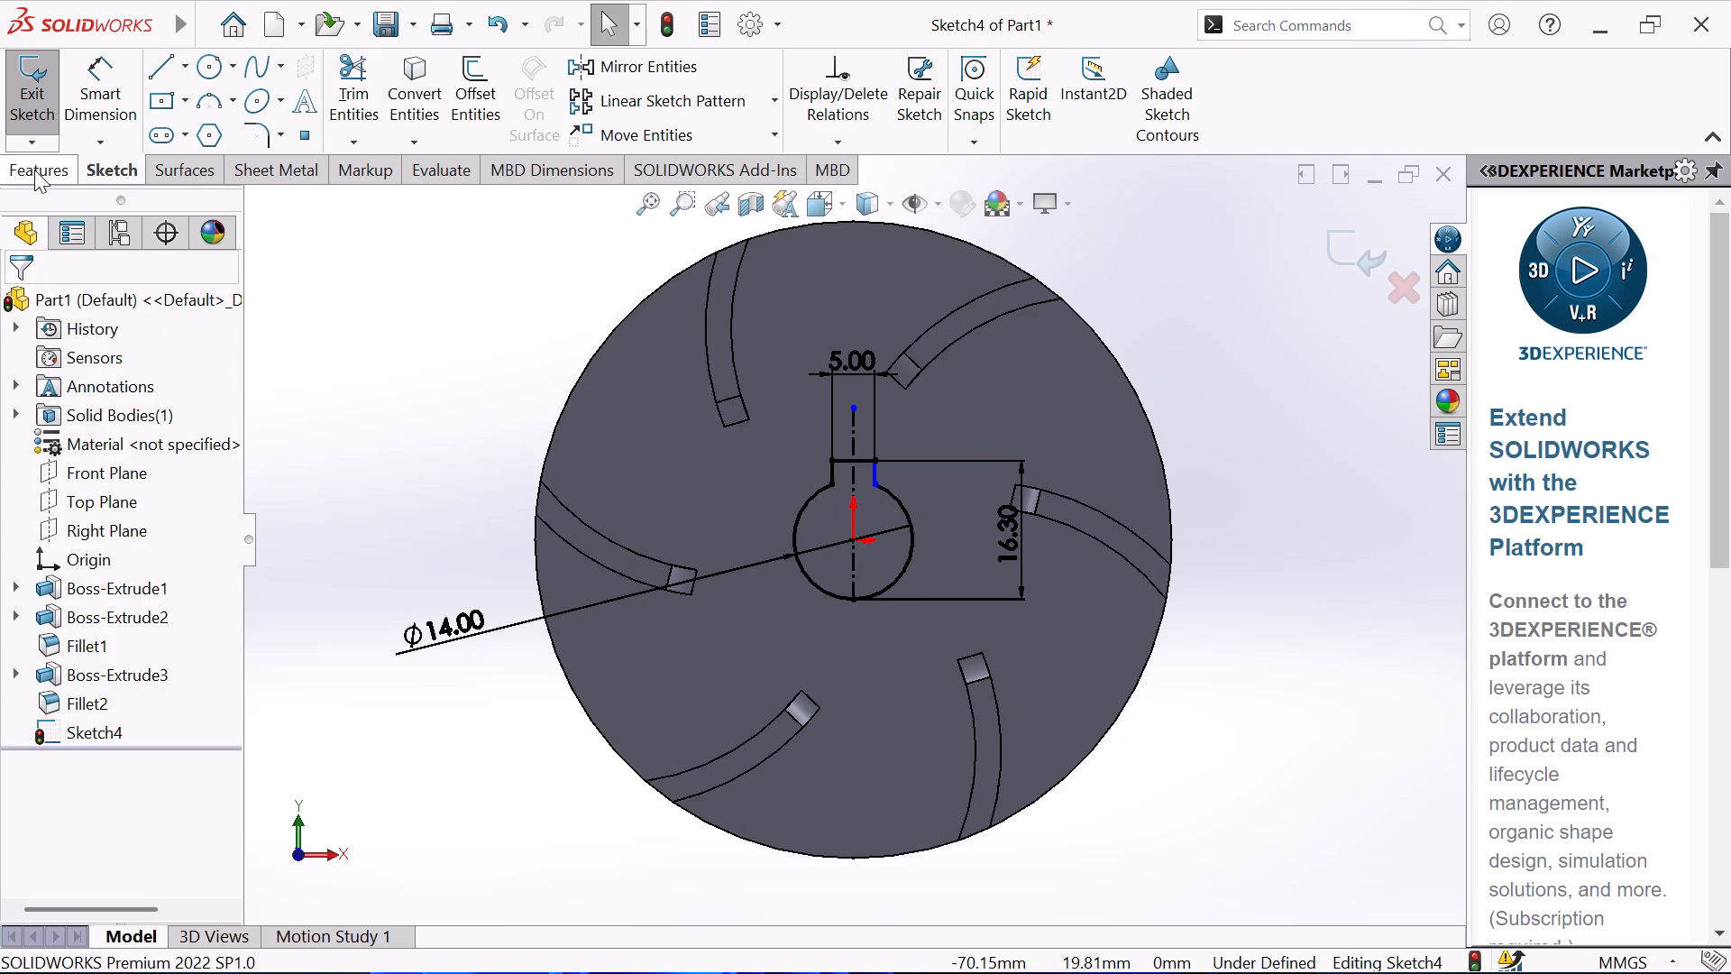
left_click(34, 170)
left_click(394, 74)
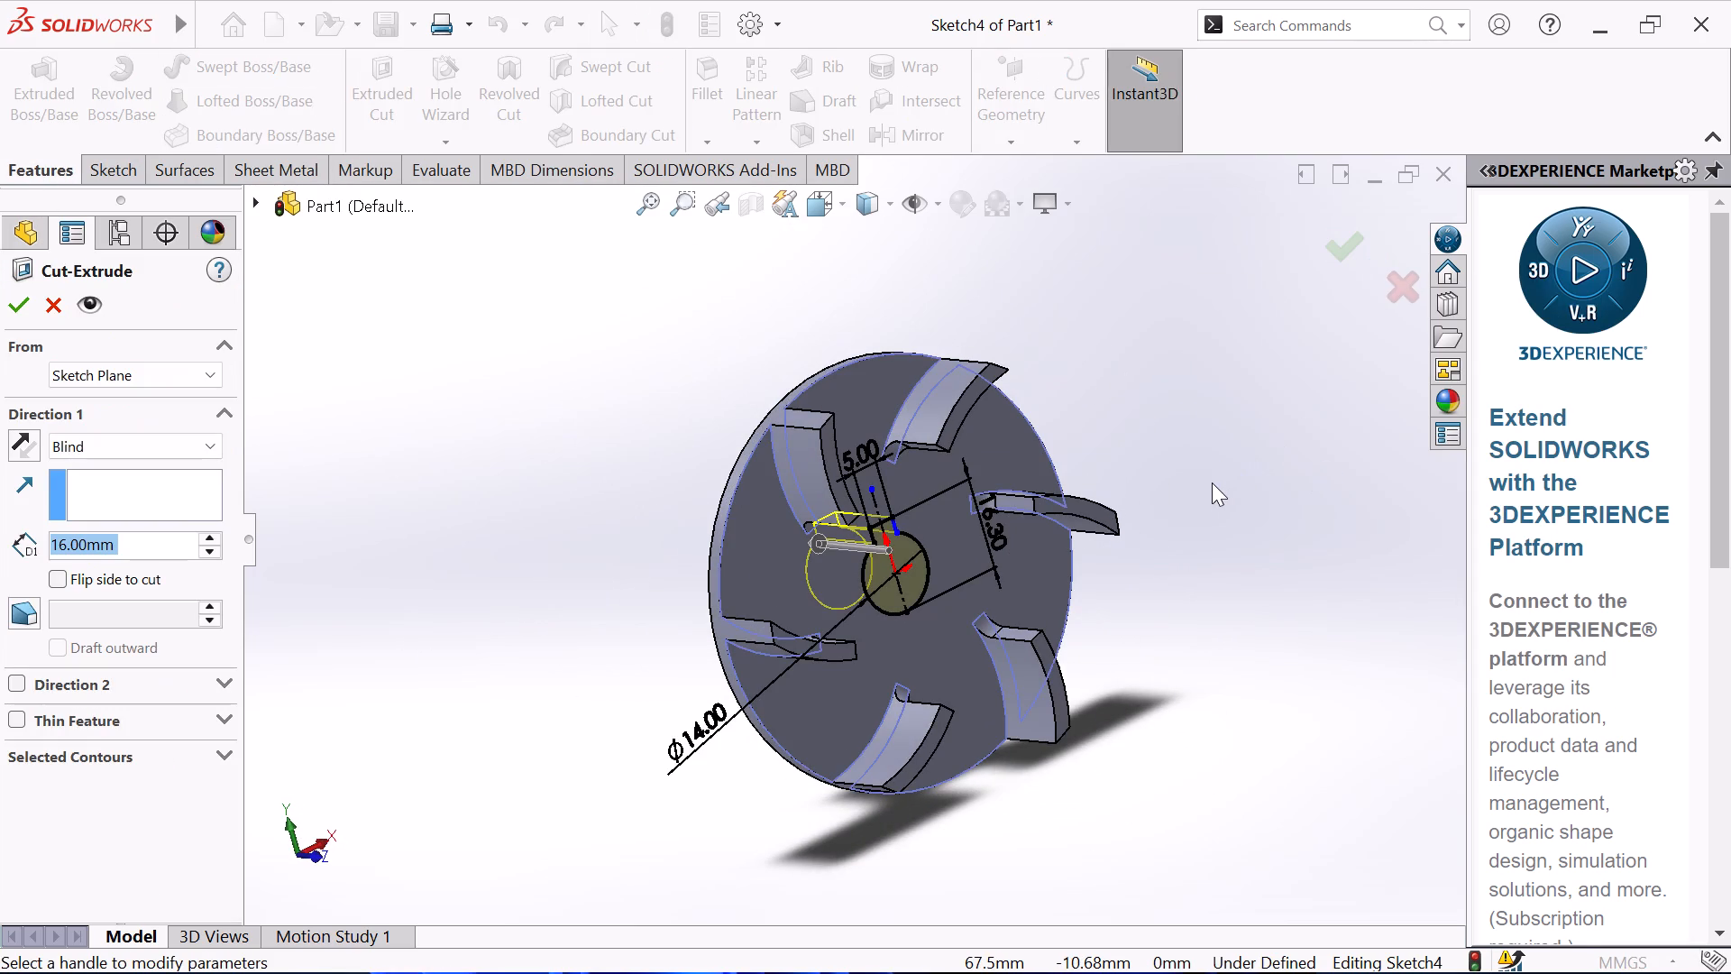
middle_click_drag(1212, 482, 1291, 508)
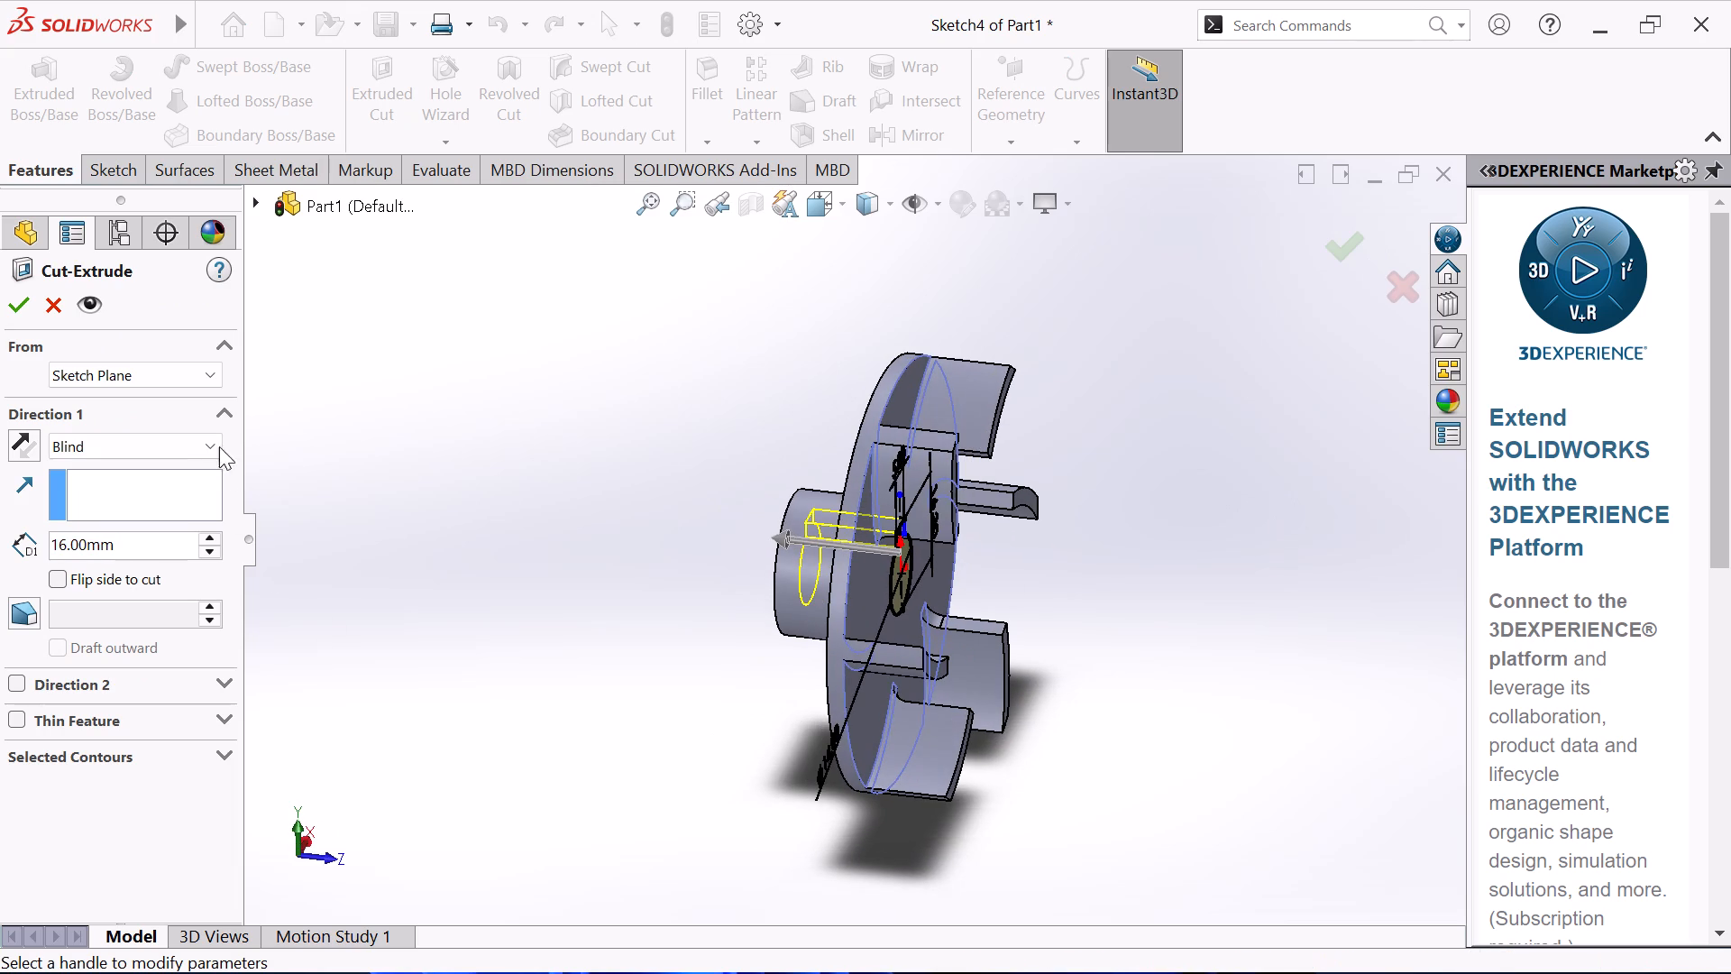
left_click(209, 534)
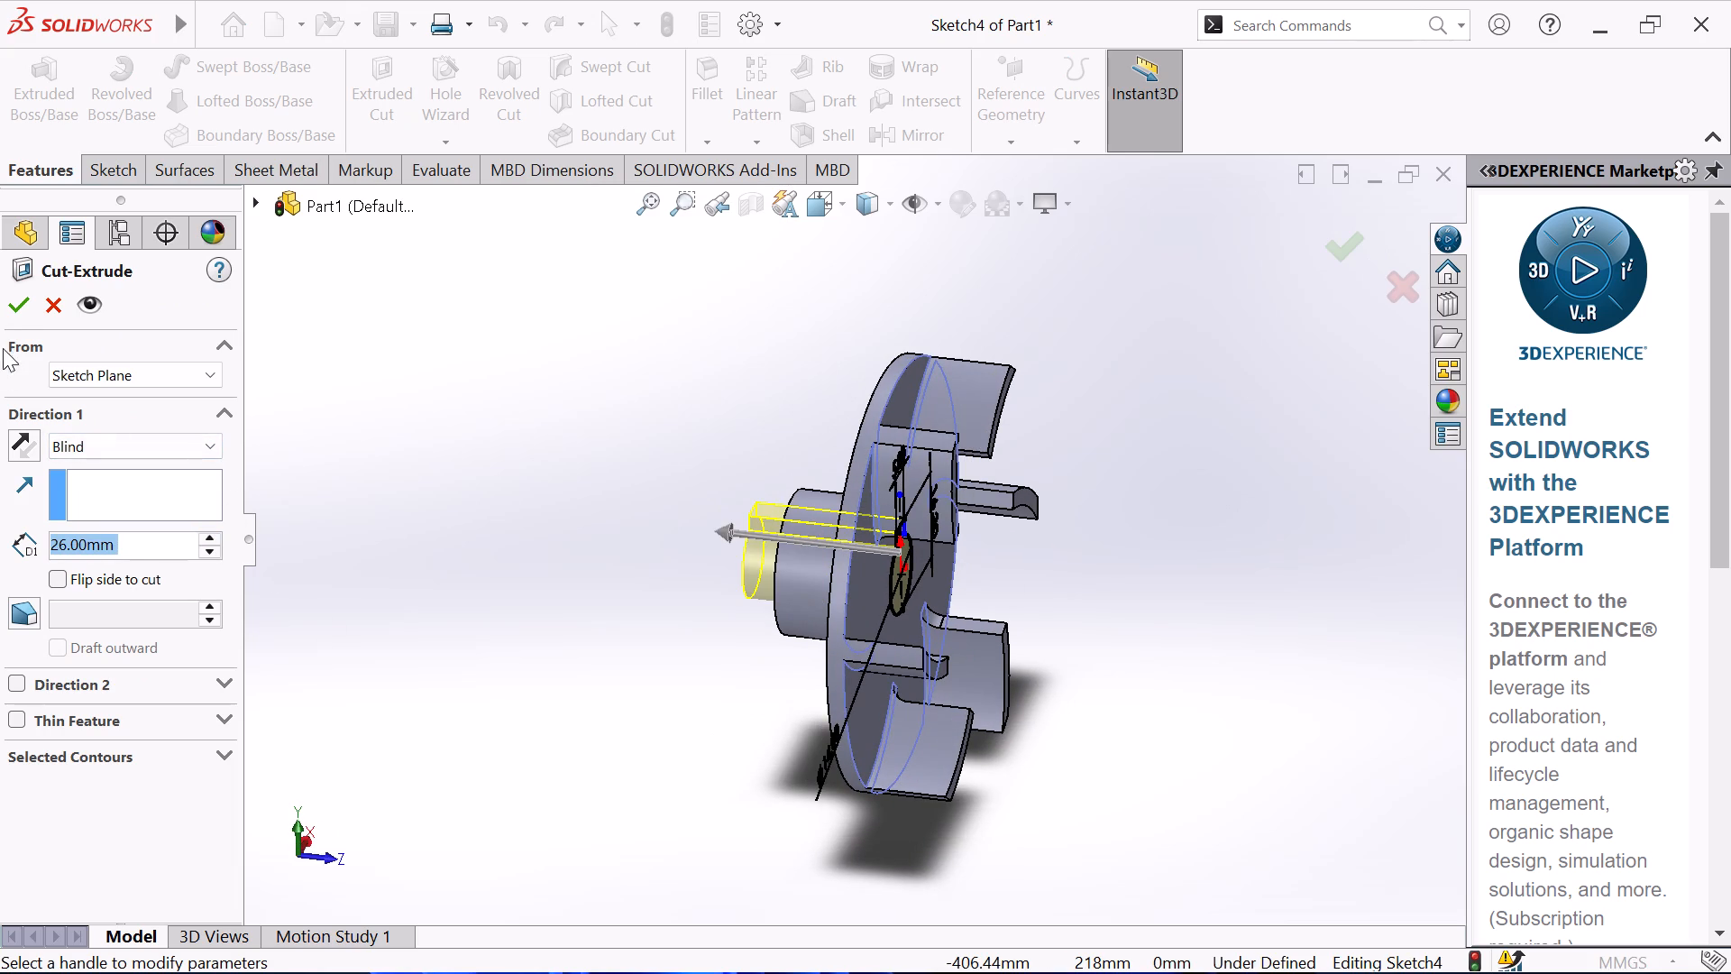
left_click(13, 317)
left_click(346, 436)
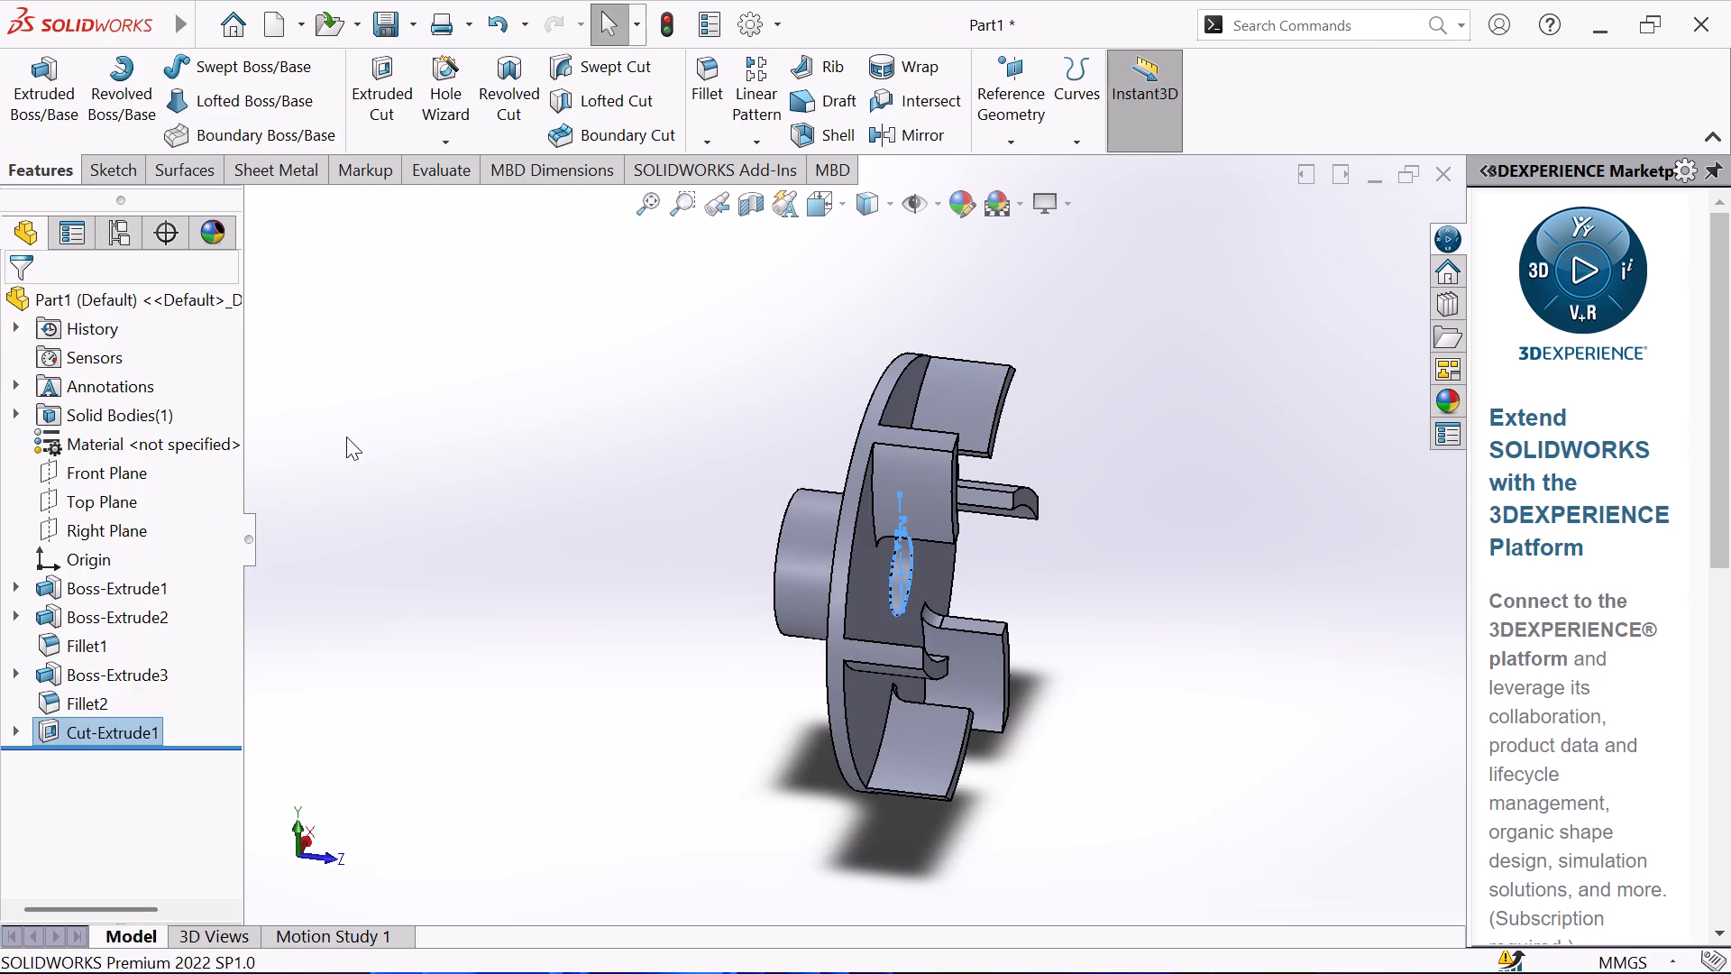
Inspect the finished impeller from all sides, examining the blades, the filleted back boss and the keyed bore.
middle_click_drag(490, 479, 454, 549)
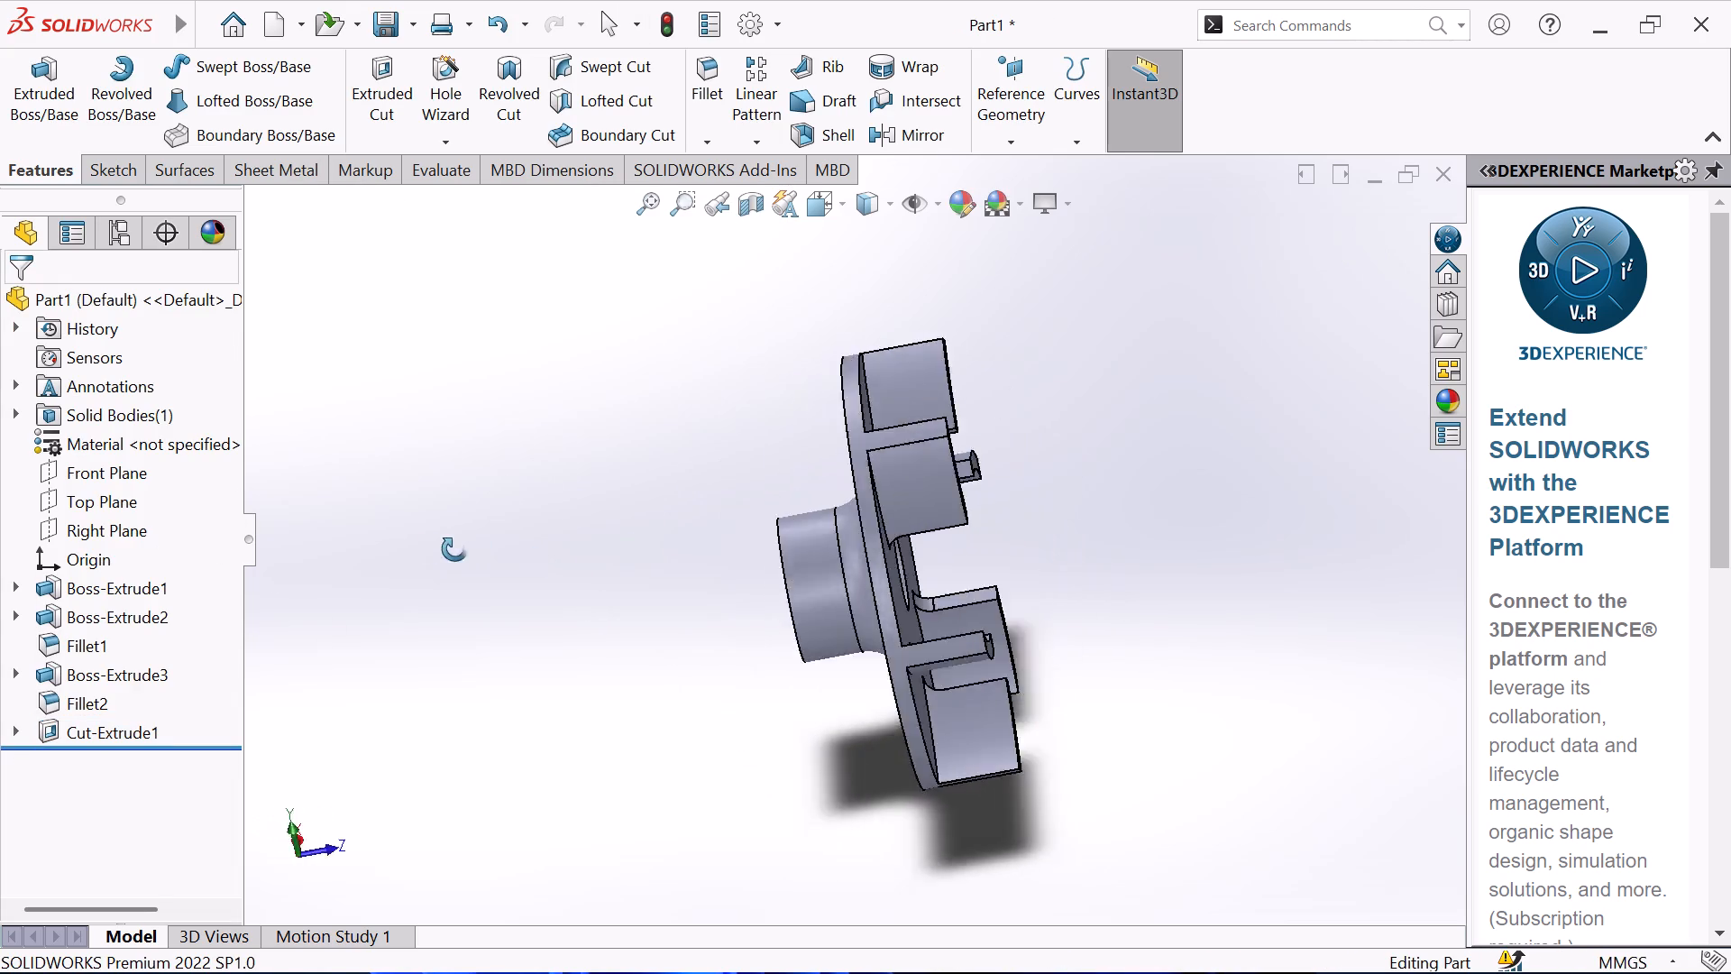
middle_click_drag(454, 549, 369, 599)
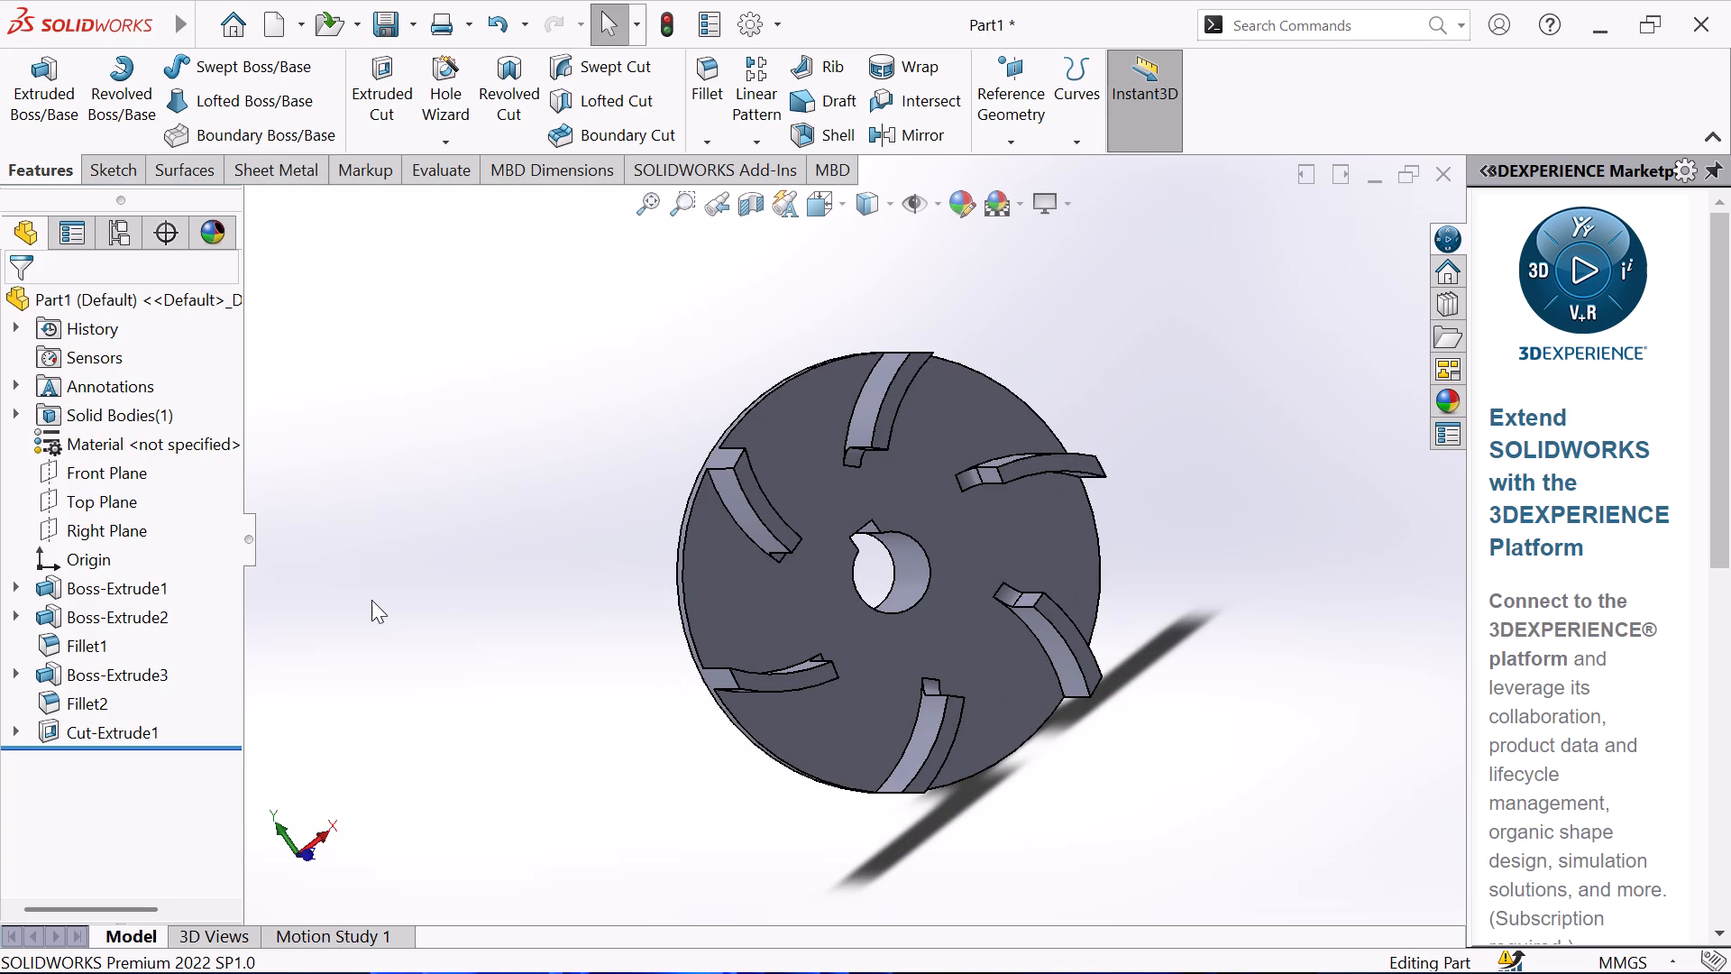
middle_click_drag(371, 600, 502, 547)
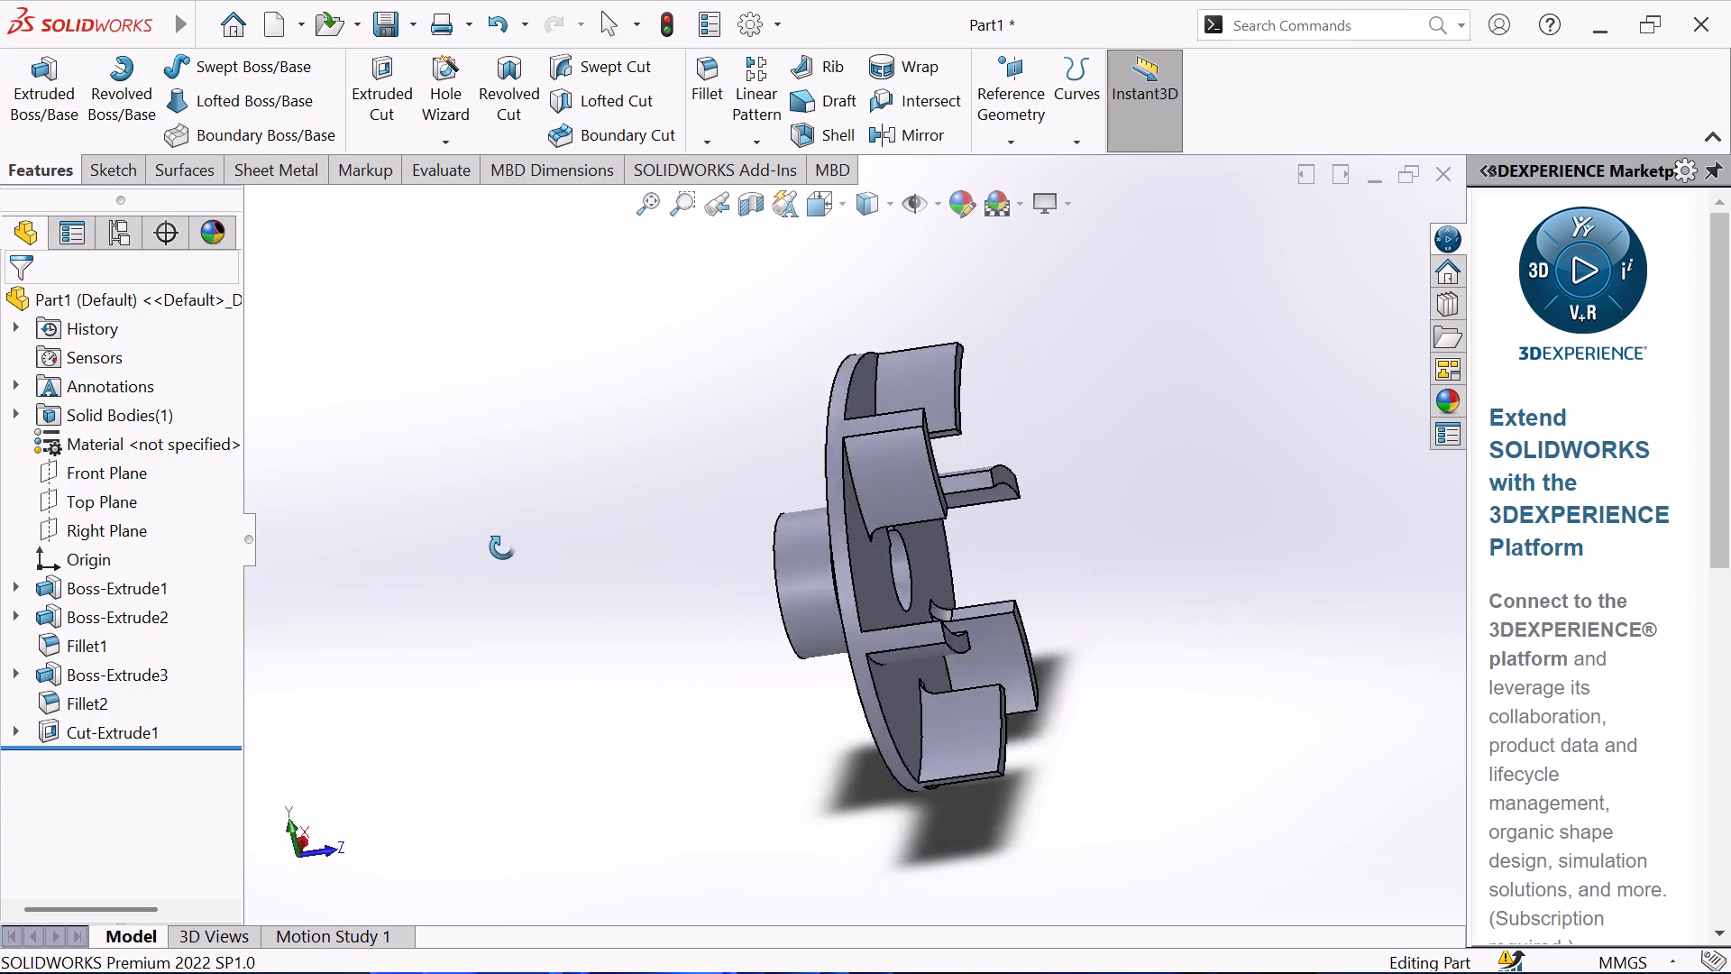
middle_click_drag(502, 547, 629, 475)
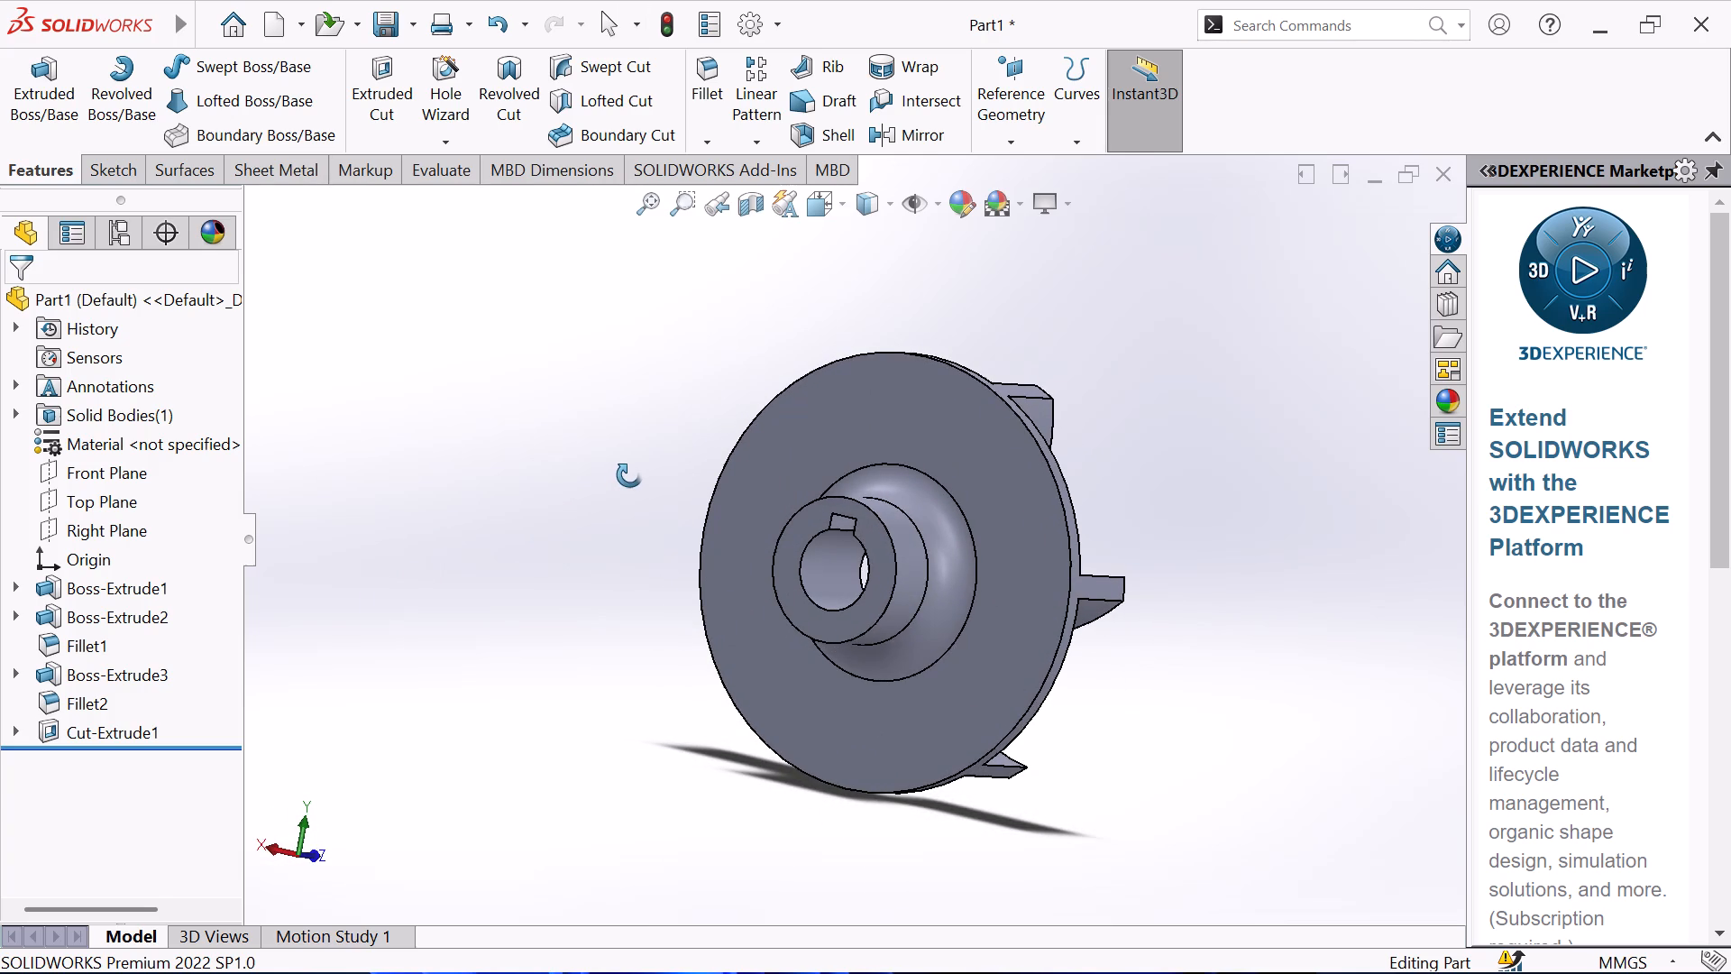
middle_click_drag(629, 475, 524, 509)
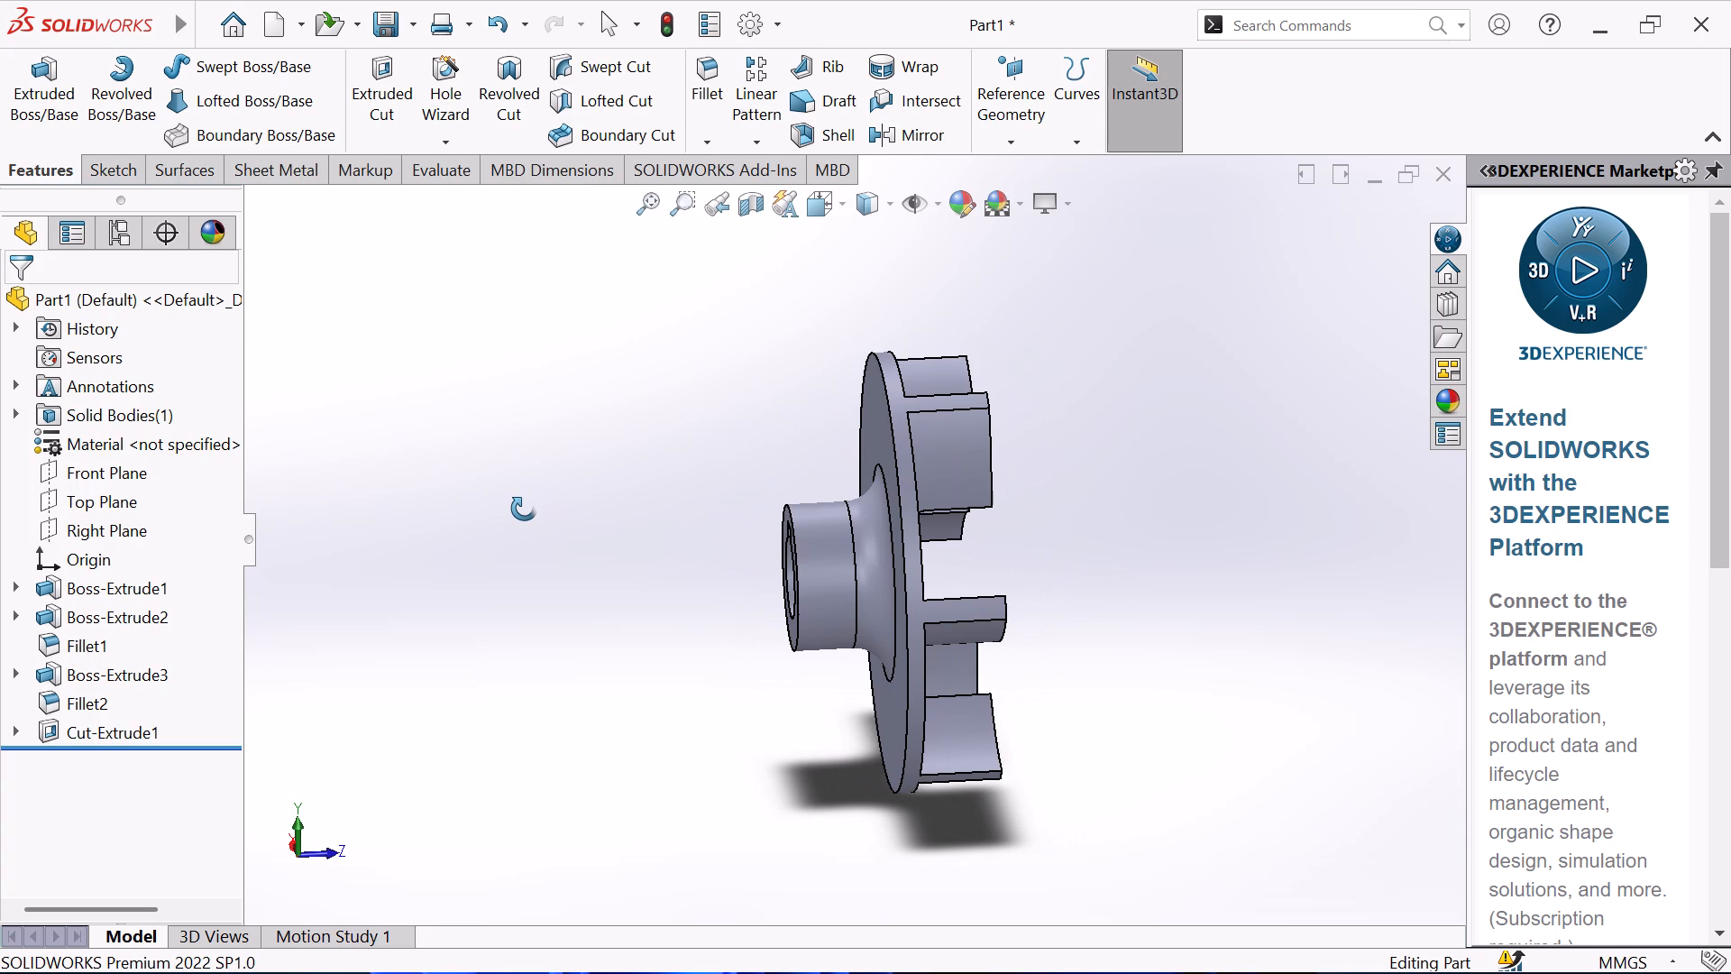
middle_click_drag(524, 509, 272, 502)
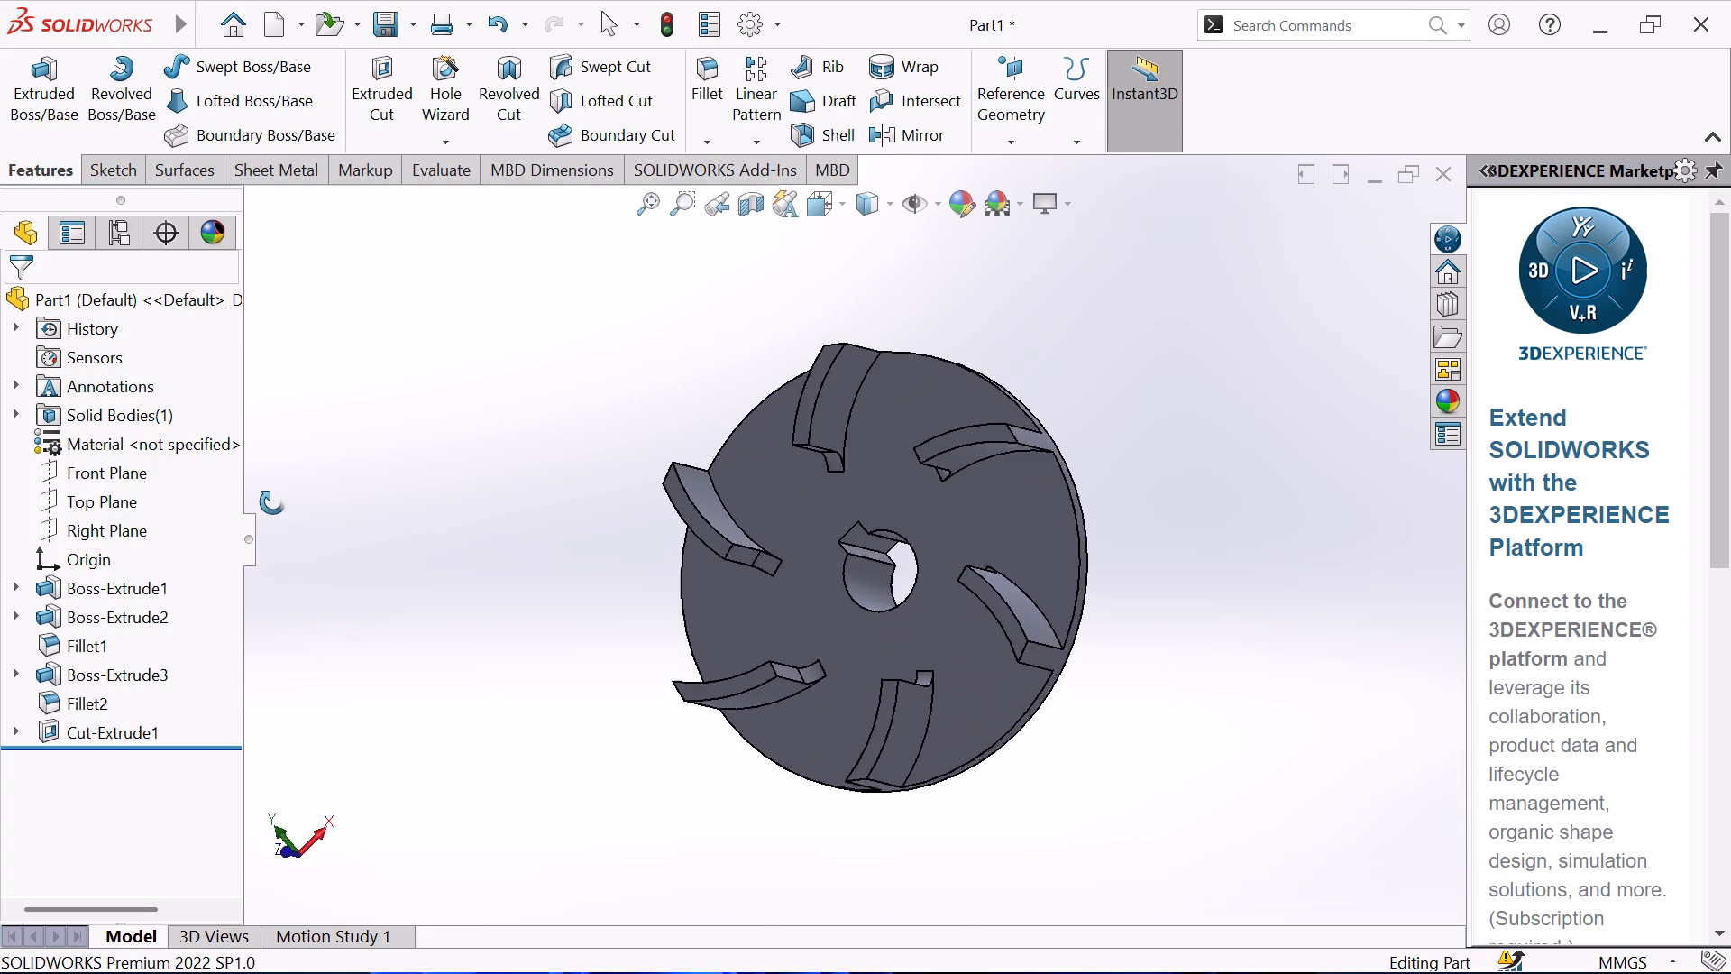
middle_click_drag(272, 502, 325, 522)
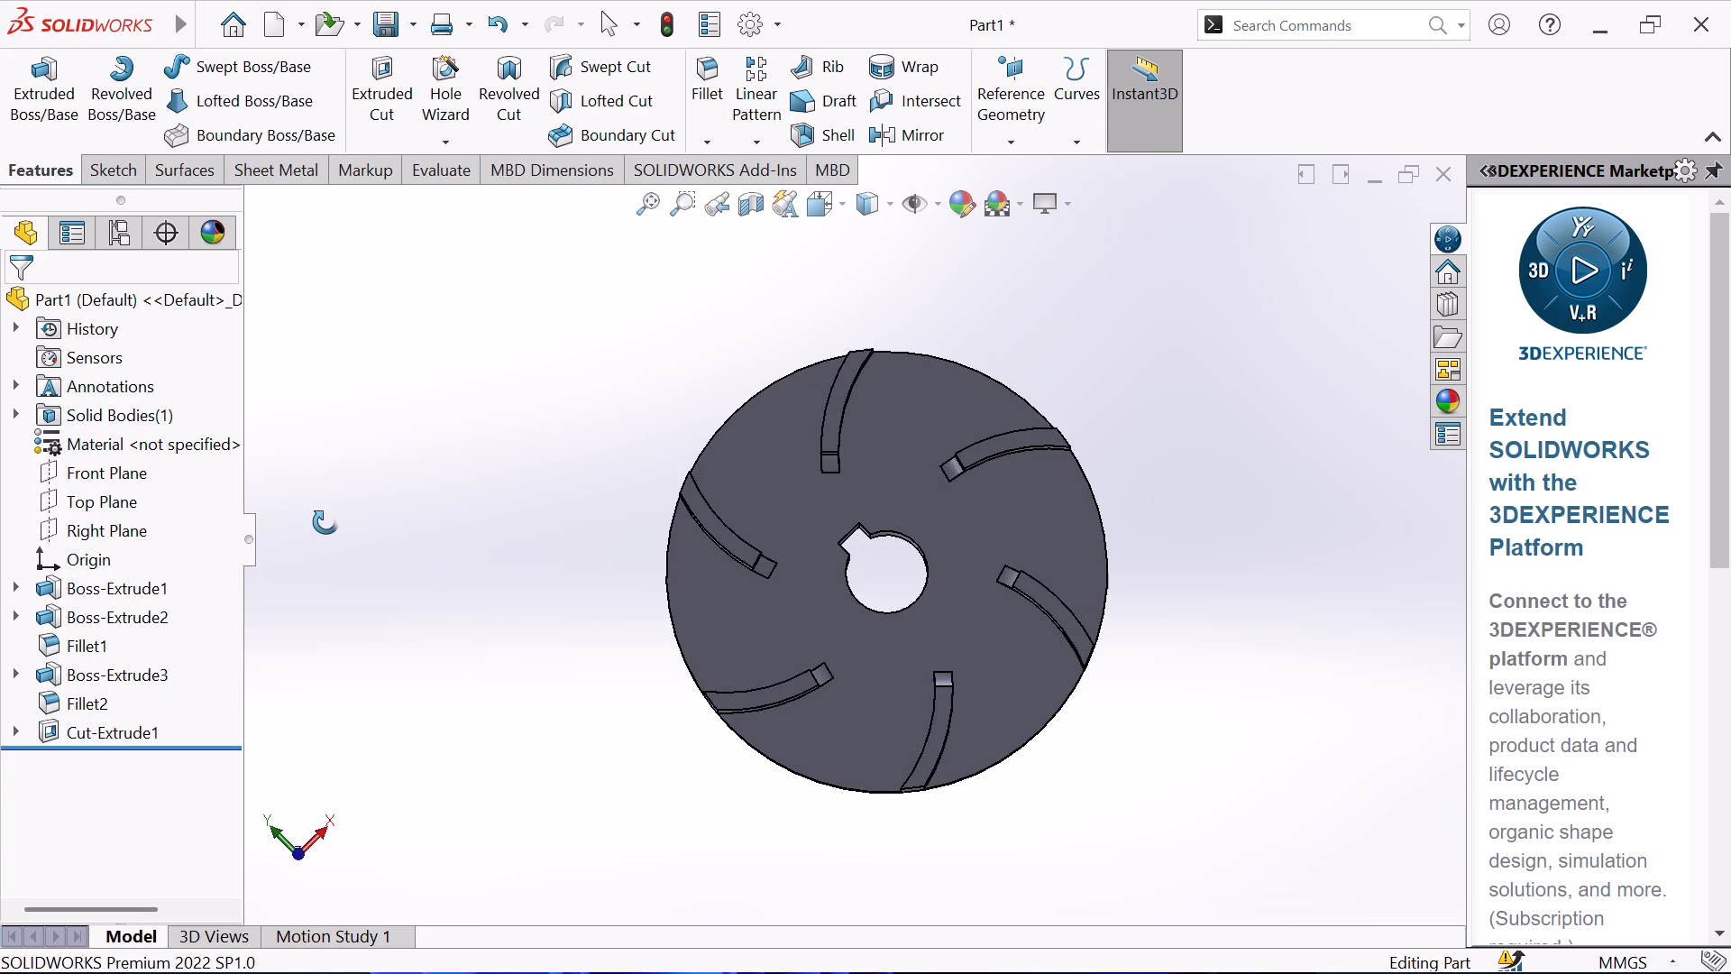
middle_click_drag(325, 522, 316, 517)
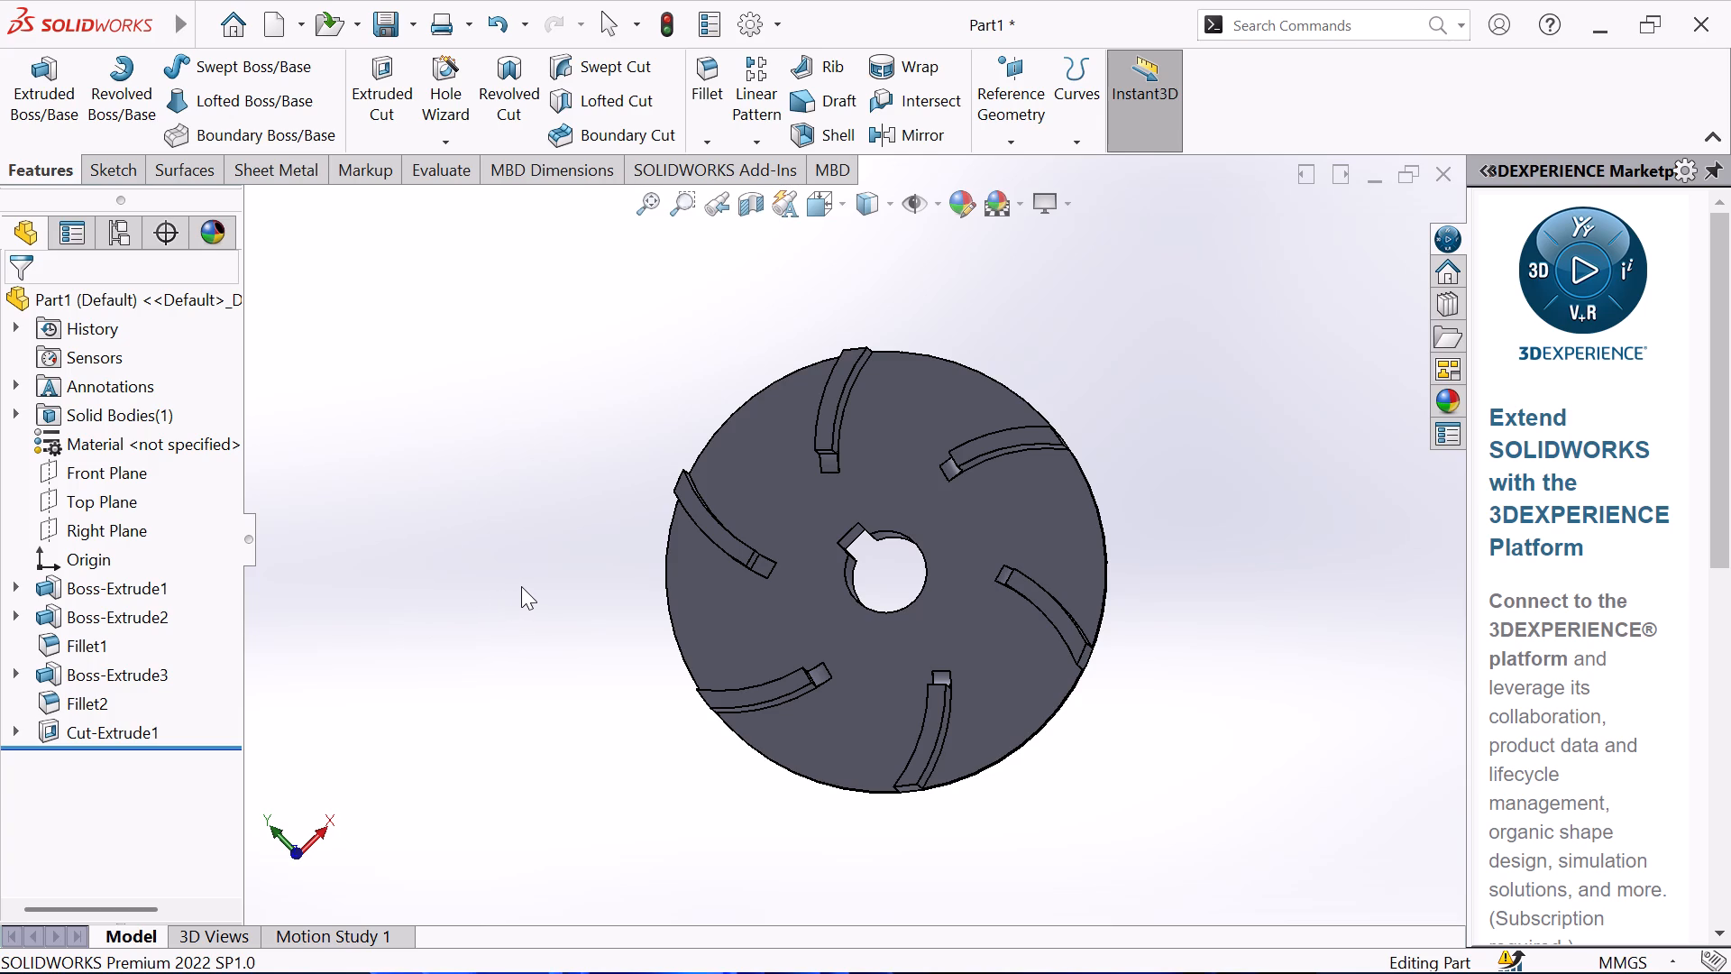
middle_click_drag(523, 586, 573, 552)
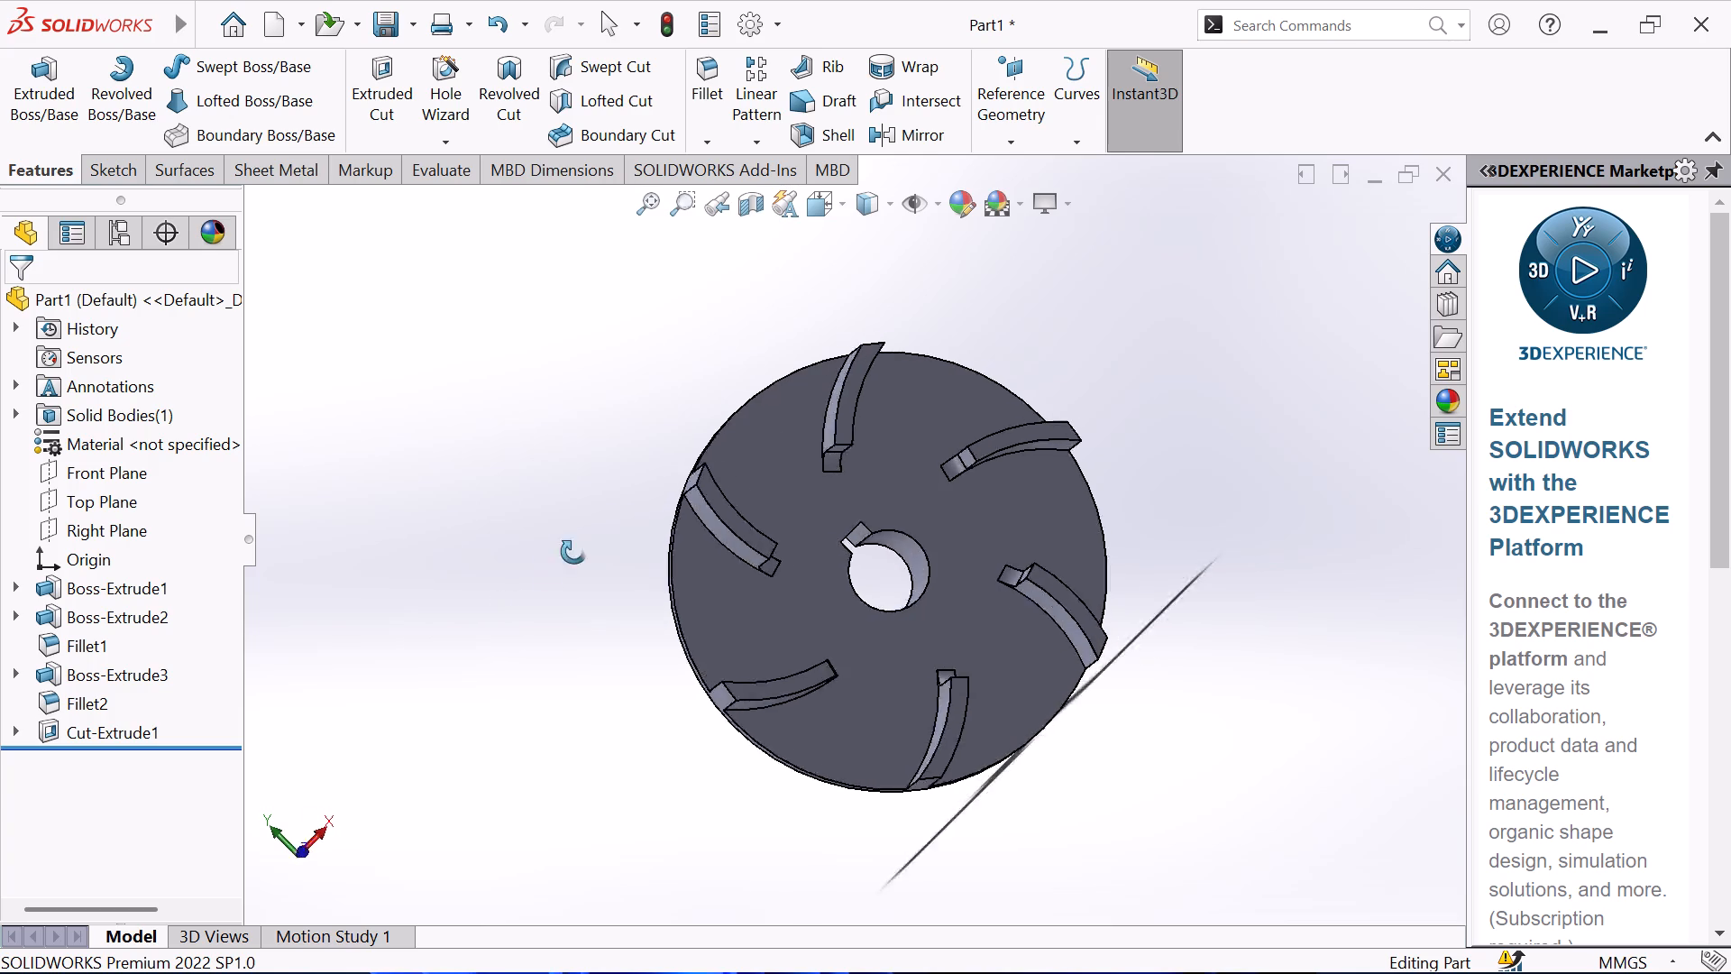
middle_click_drag(573, 552, 737, 470)
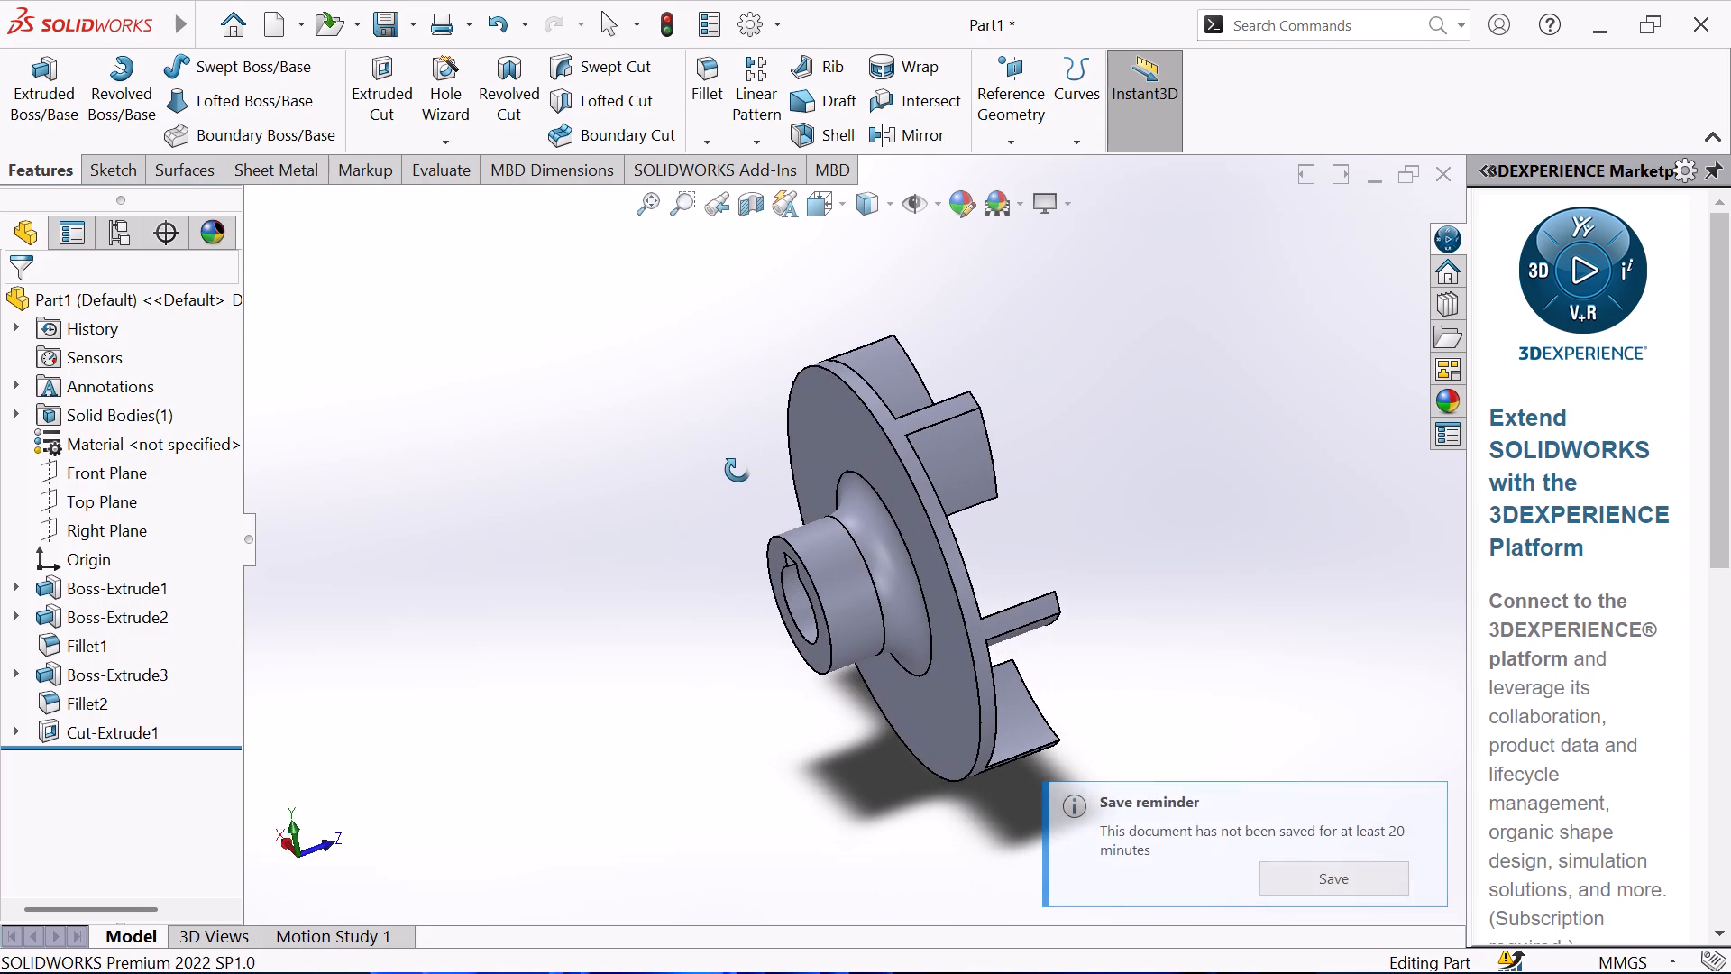
middle_click_drag(737, 470, 737, 469)
middle_click_drag(728, 473, 696, 487)
middle_click_drag(694, 489, 676, 495)
middle_click(666, 501)
middle_click_drag(653, 506, 591, 529)
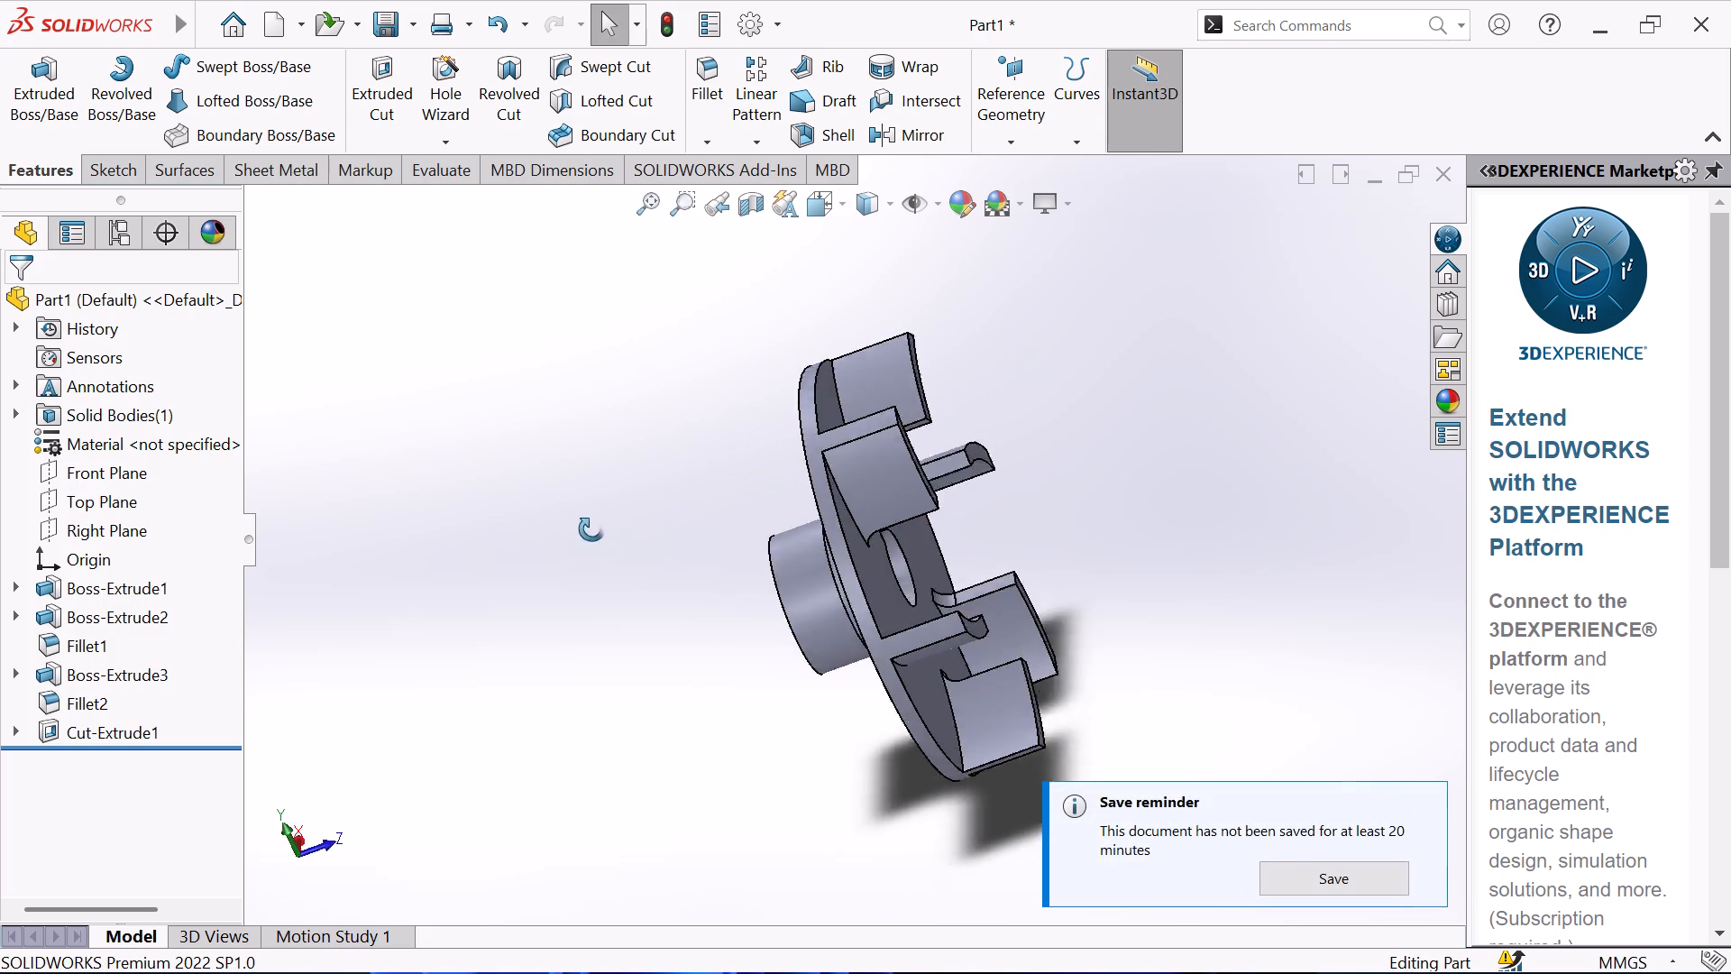
middle_click_drag(591, 529, 546, 553)
middle_click_drag(536, 558, 494, 590)
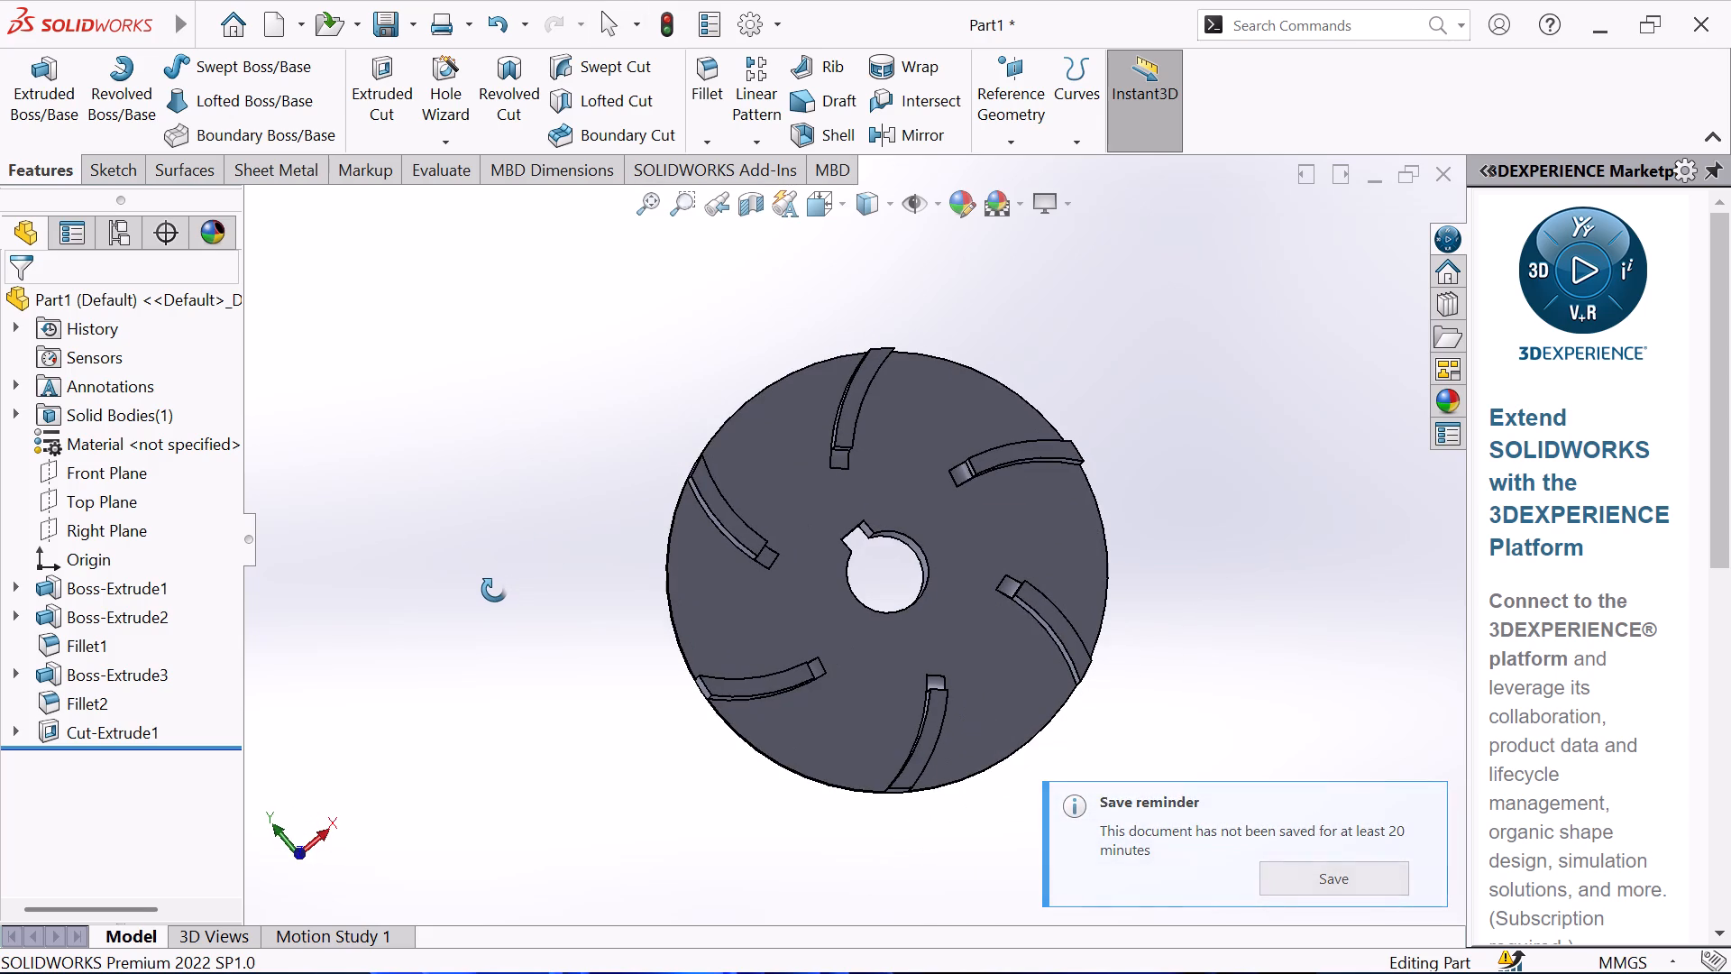
middle_click_drag(494, 590, 495, 592)
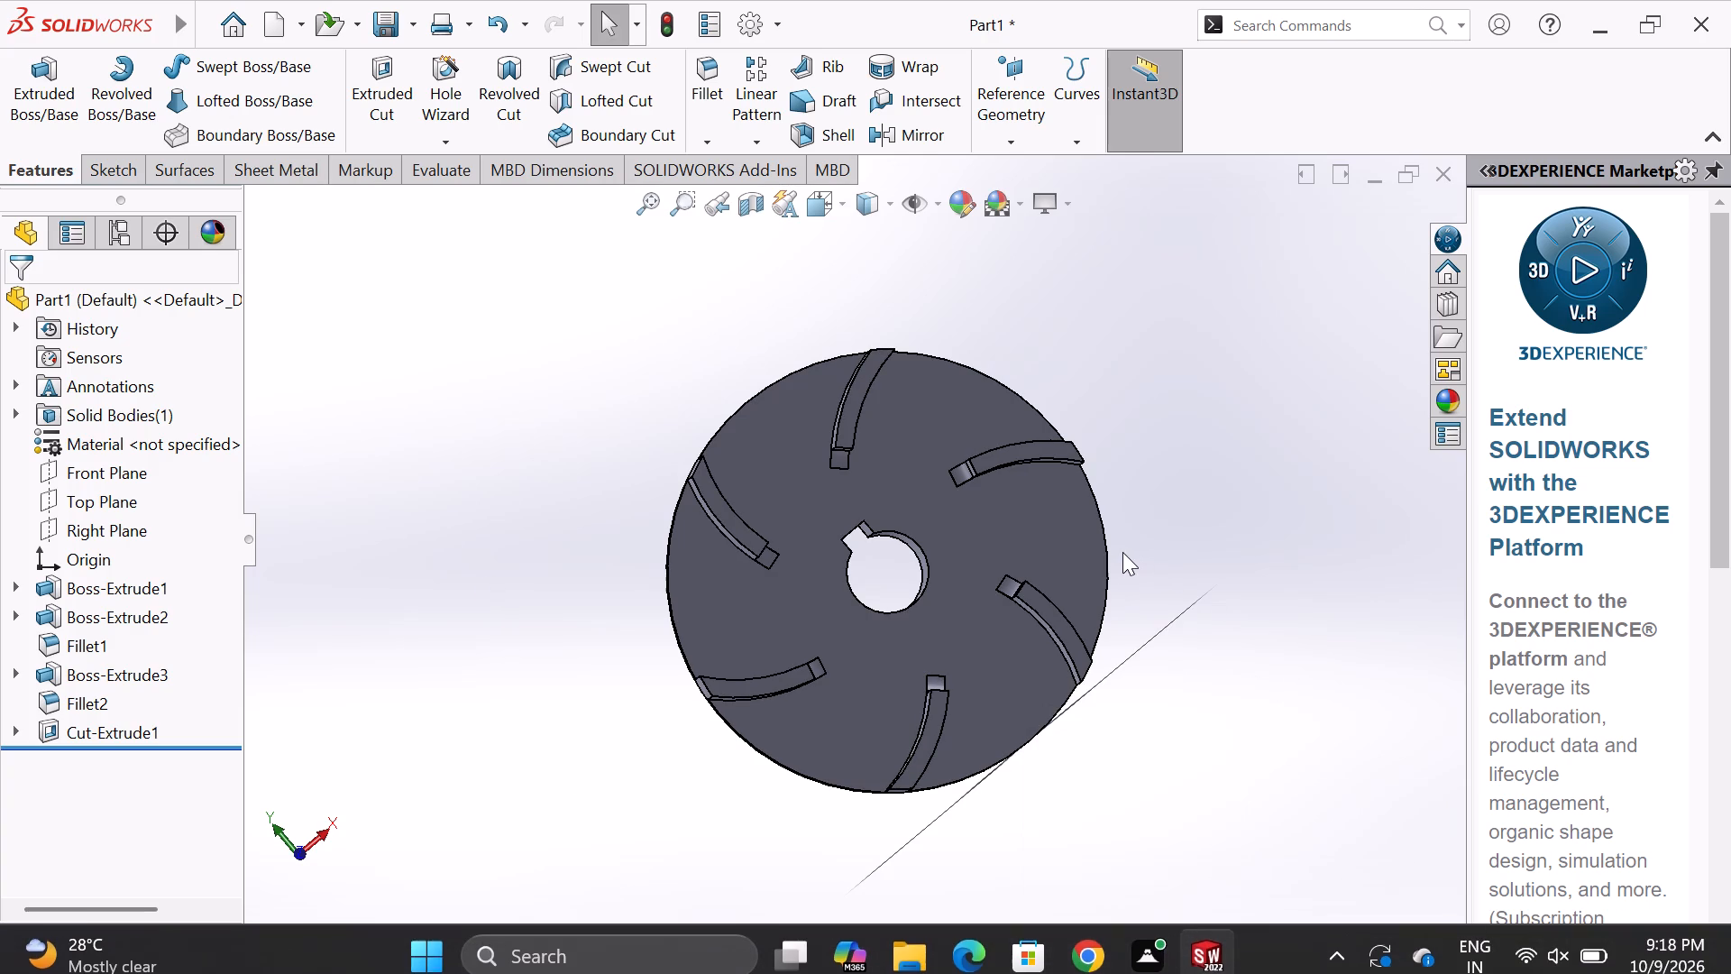
middle_click_drag(1120, 552, 723, 808)
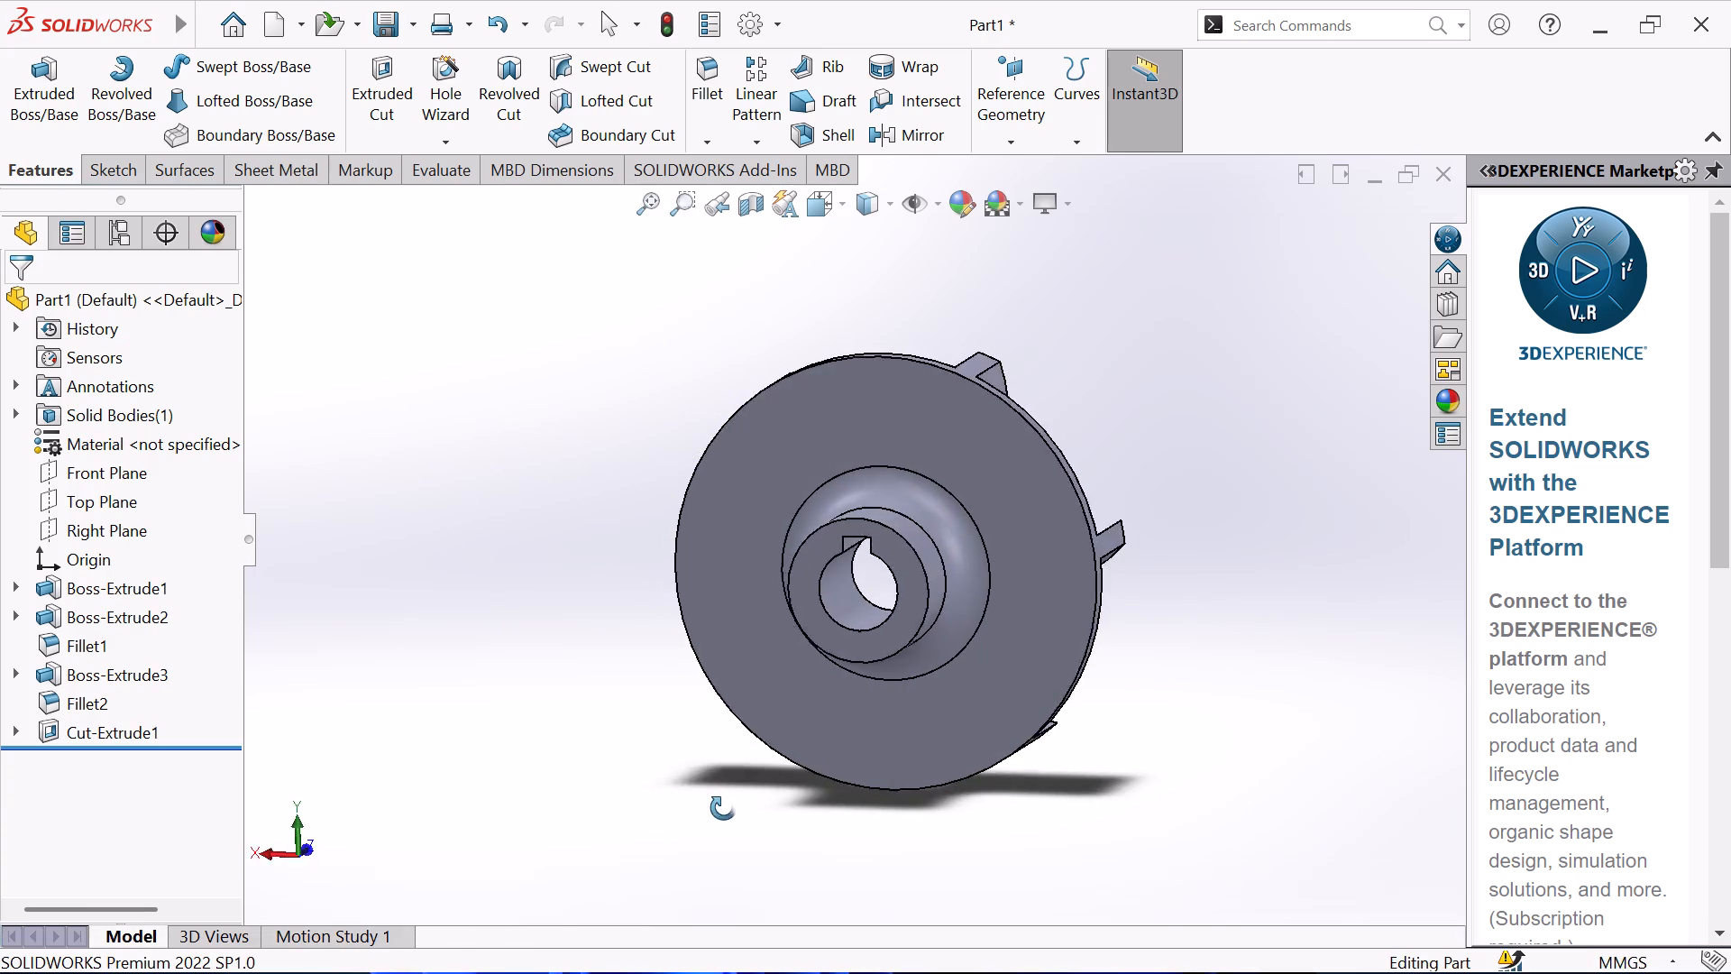
middle_click_drag(723, 808, 401, 632)
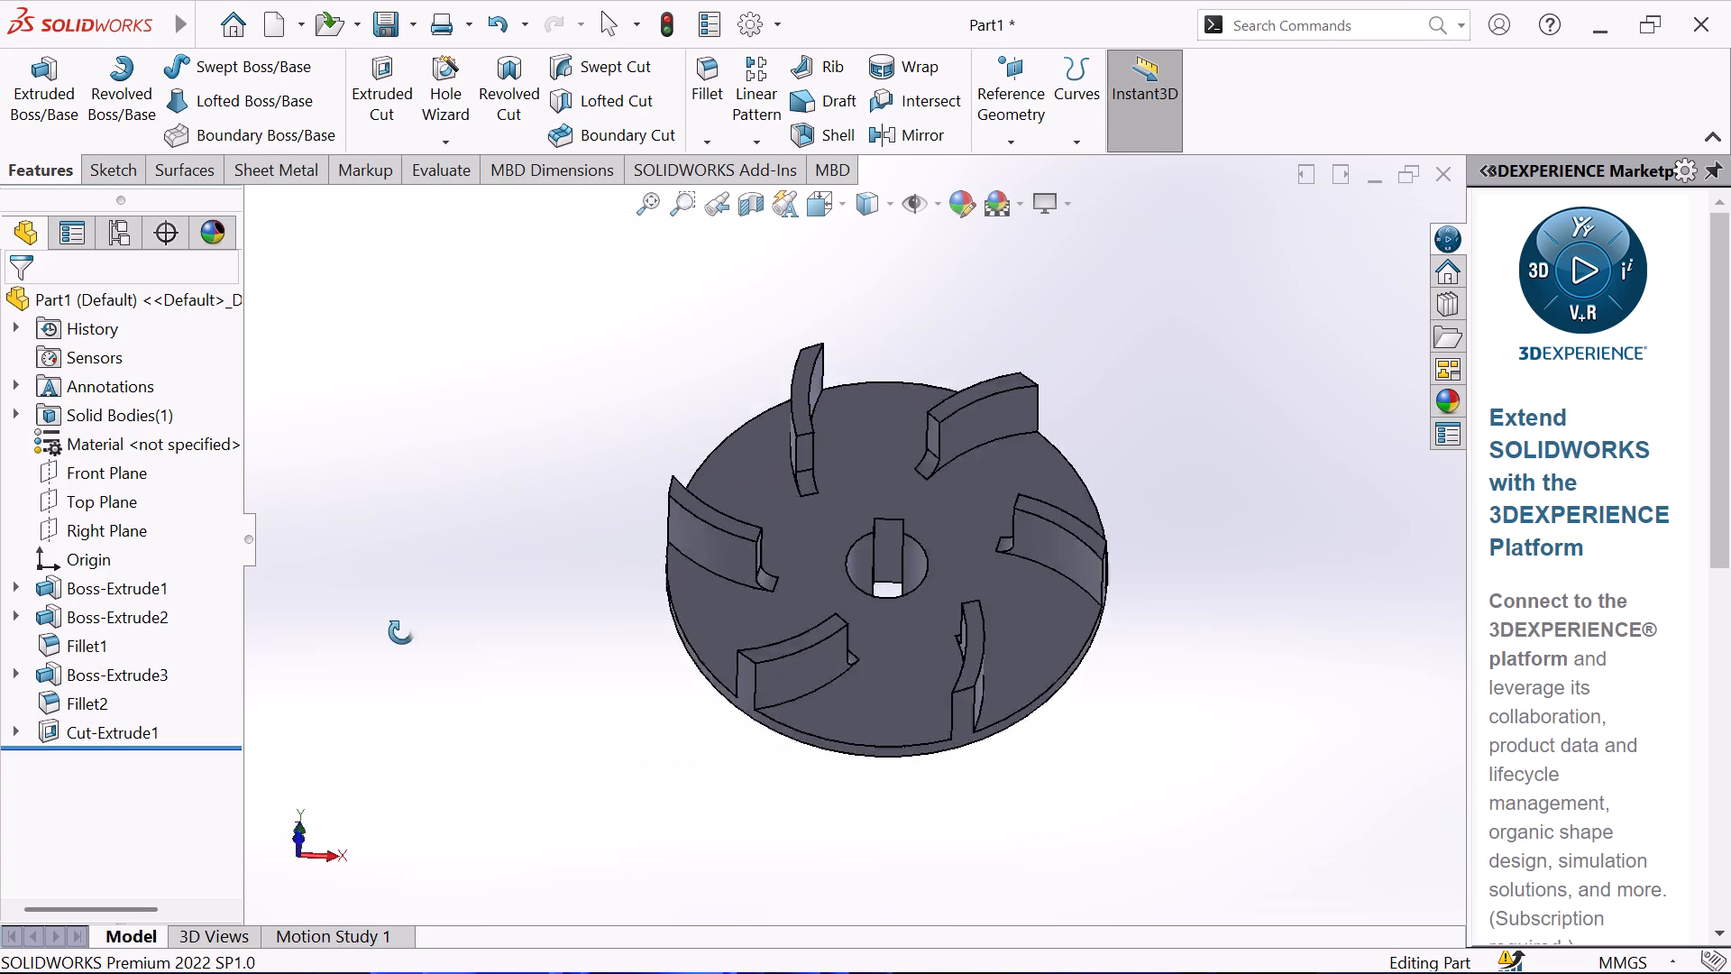
middle_click_drag(401, 632, 395, 544)
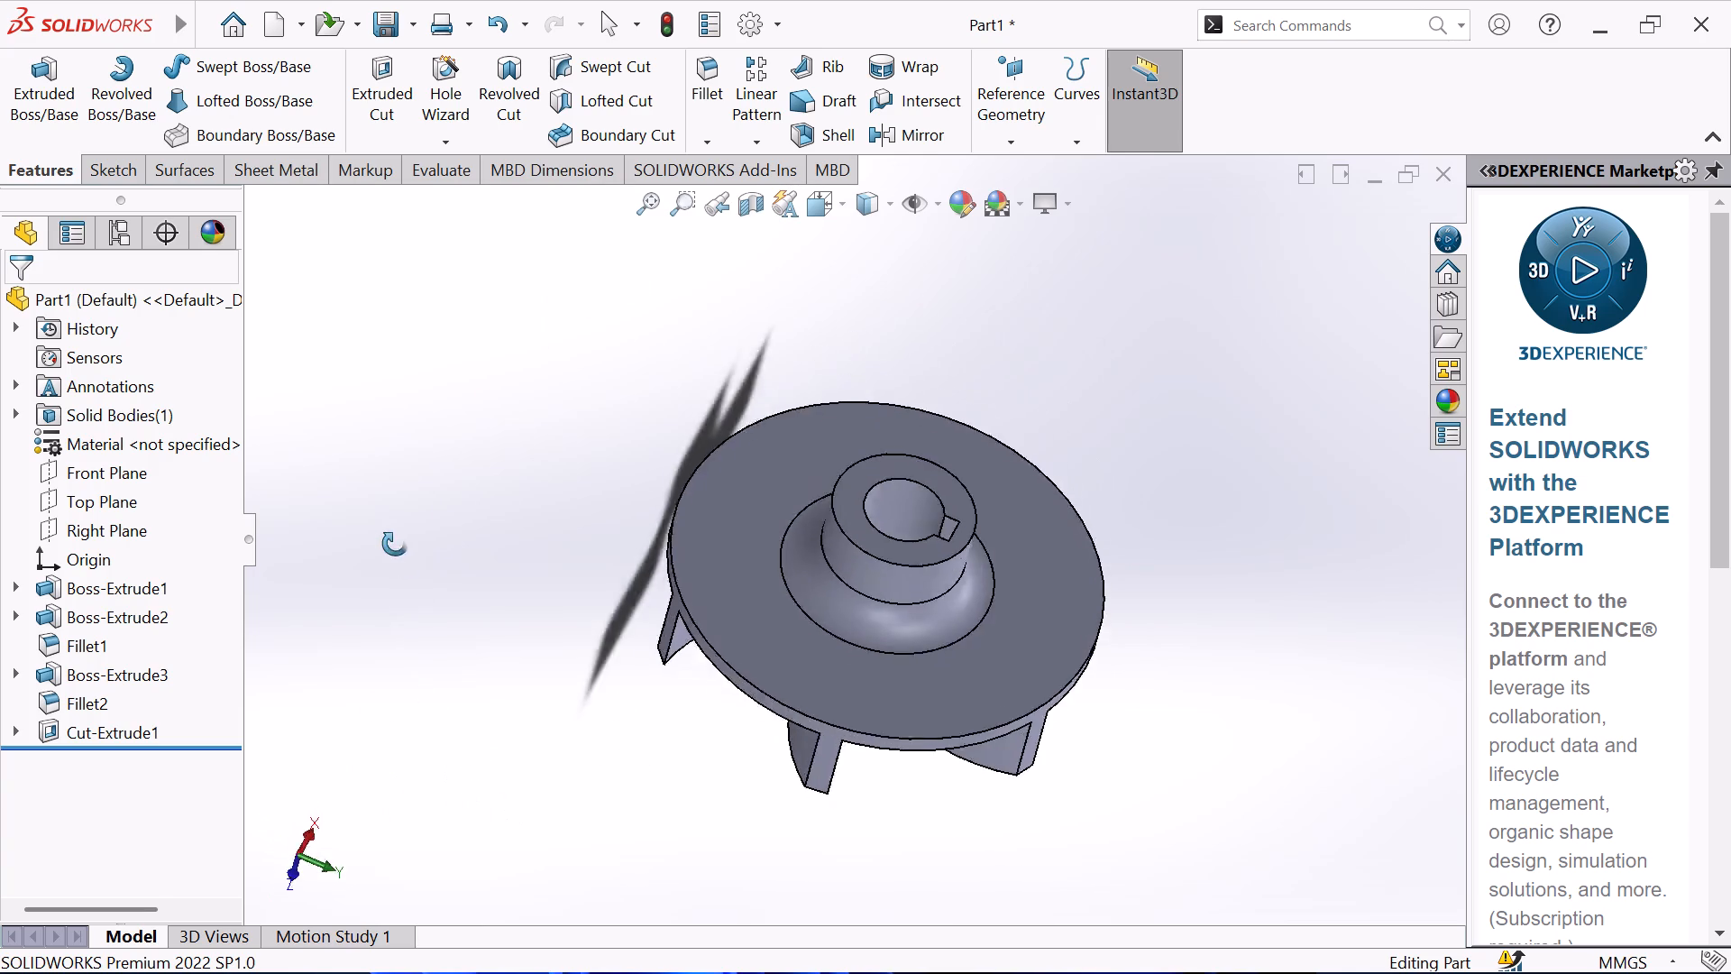
middle_click_drag(395, 544, 385, 536)
middle_click_drag(369, 536, 223, 426)
middle_click_drag(232, 418, 242, 403)
middle_click_drag(242, 403, 249, 395)
middle_click_drag(298, 365, 860, 595)
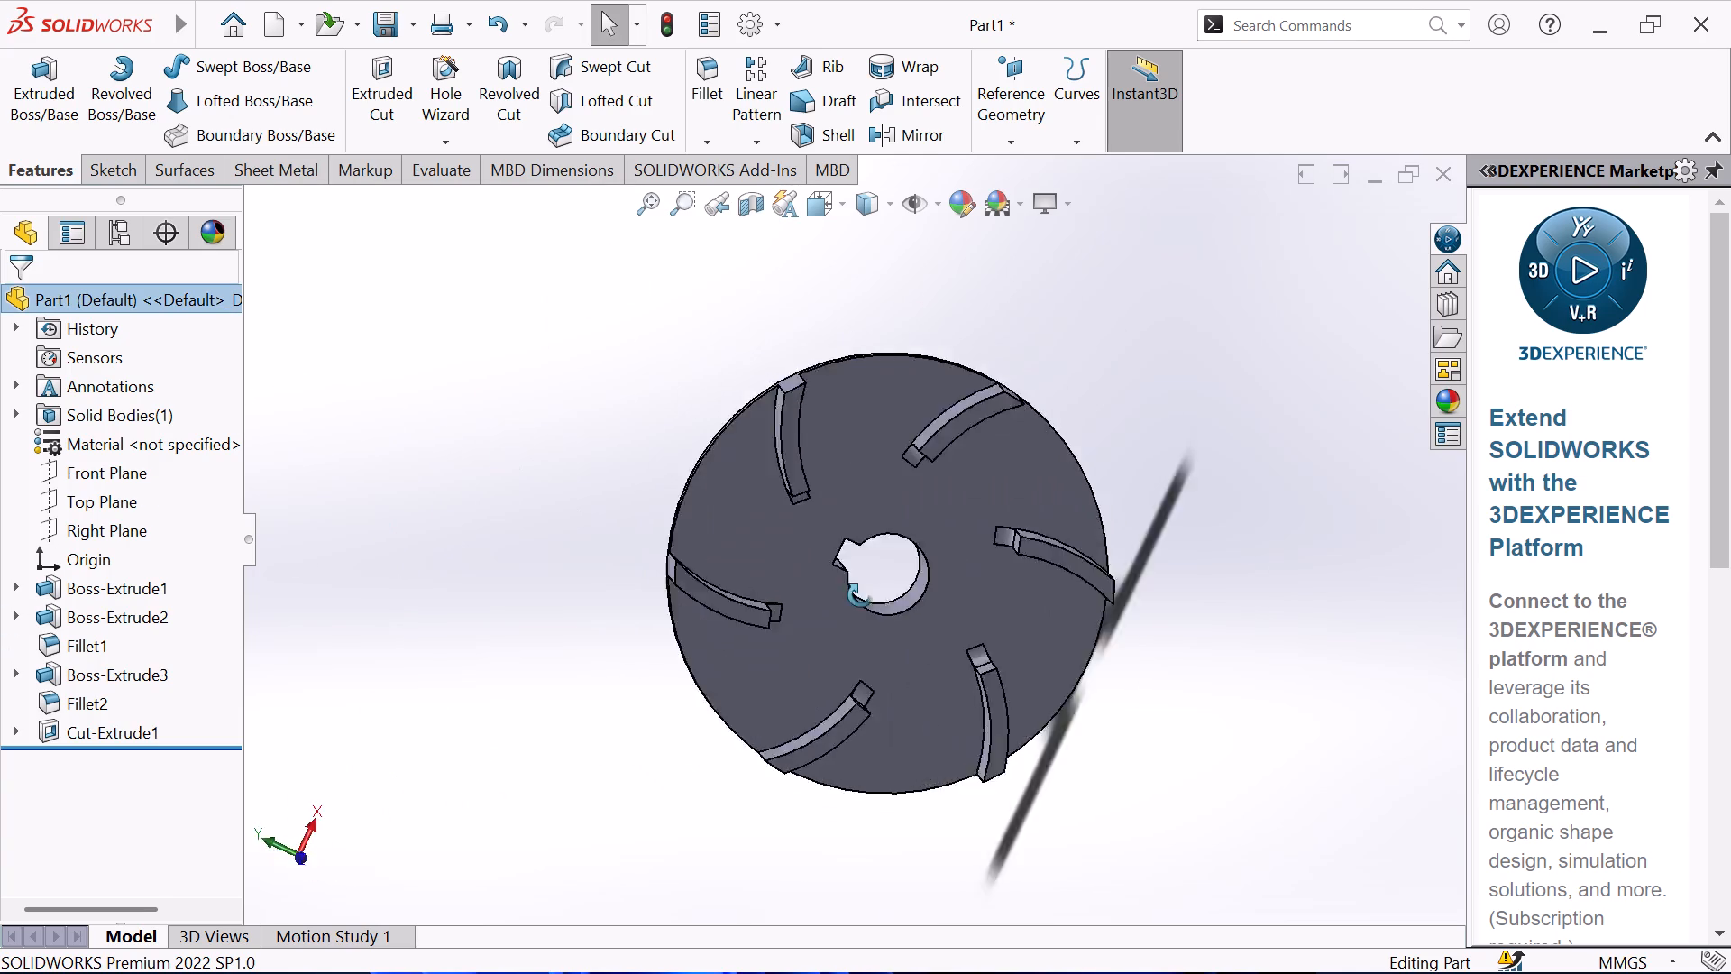
middle_click_drag(860, 595, 1077, 484)
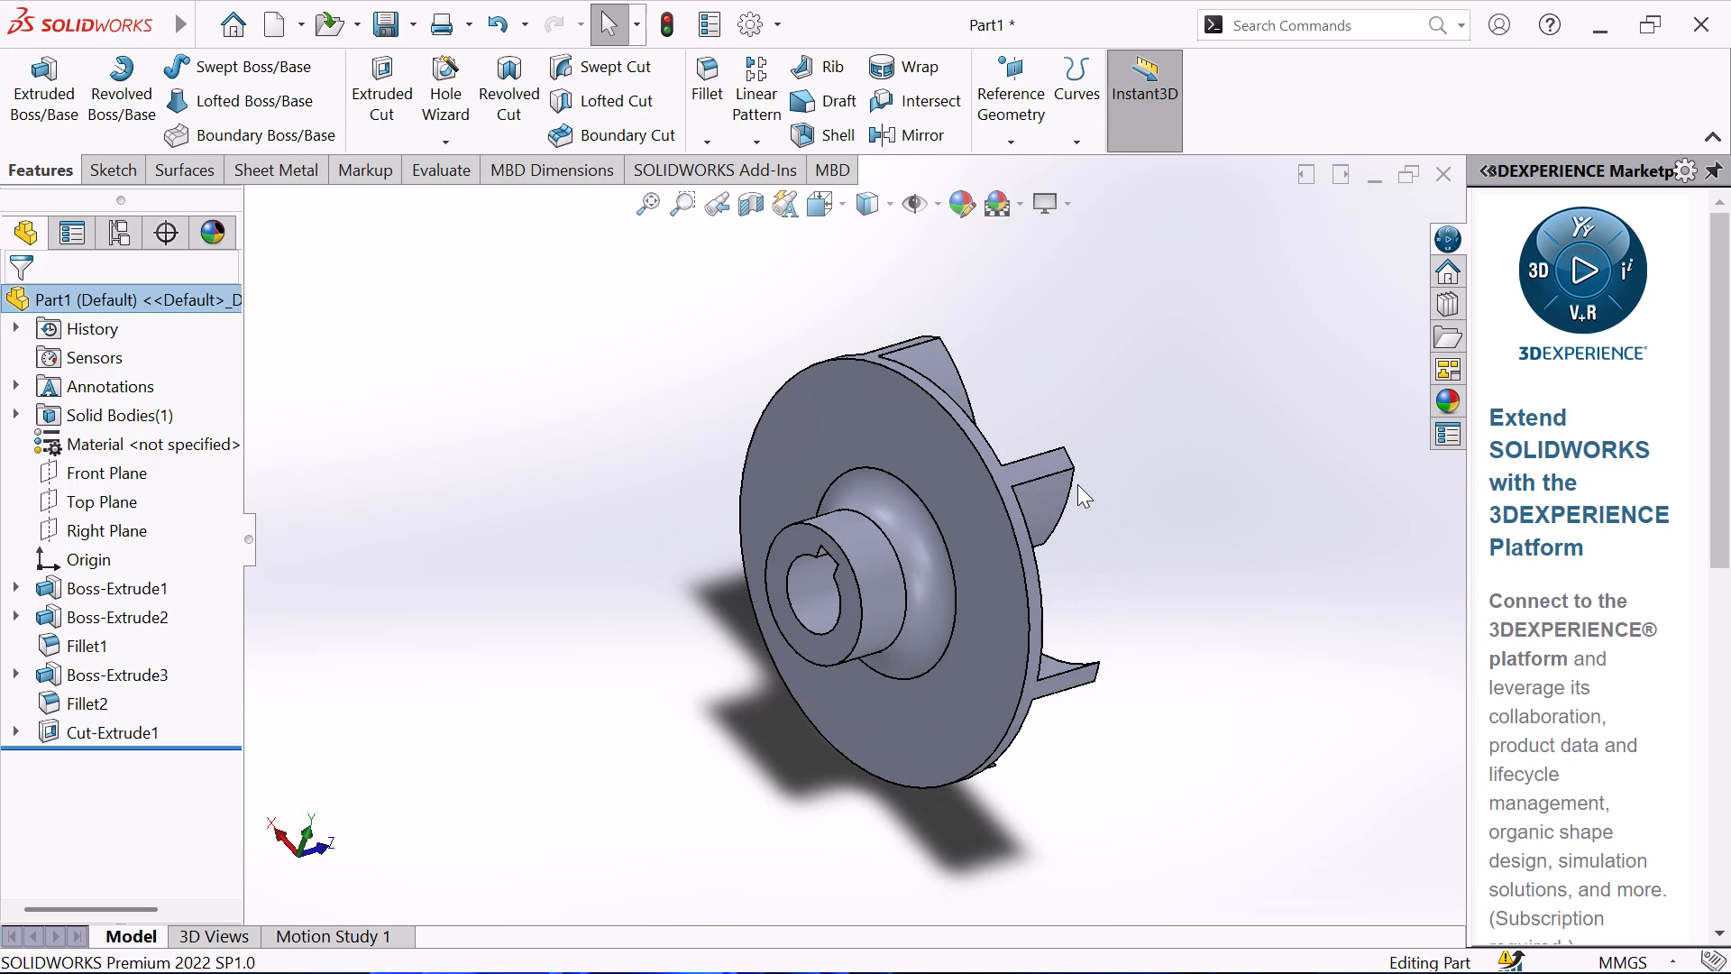
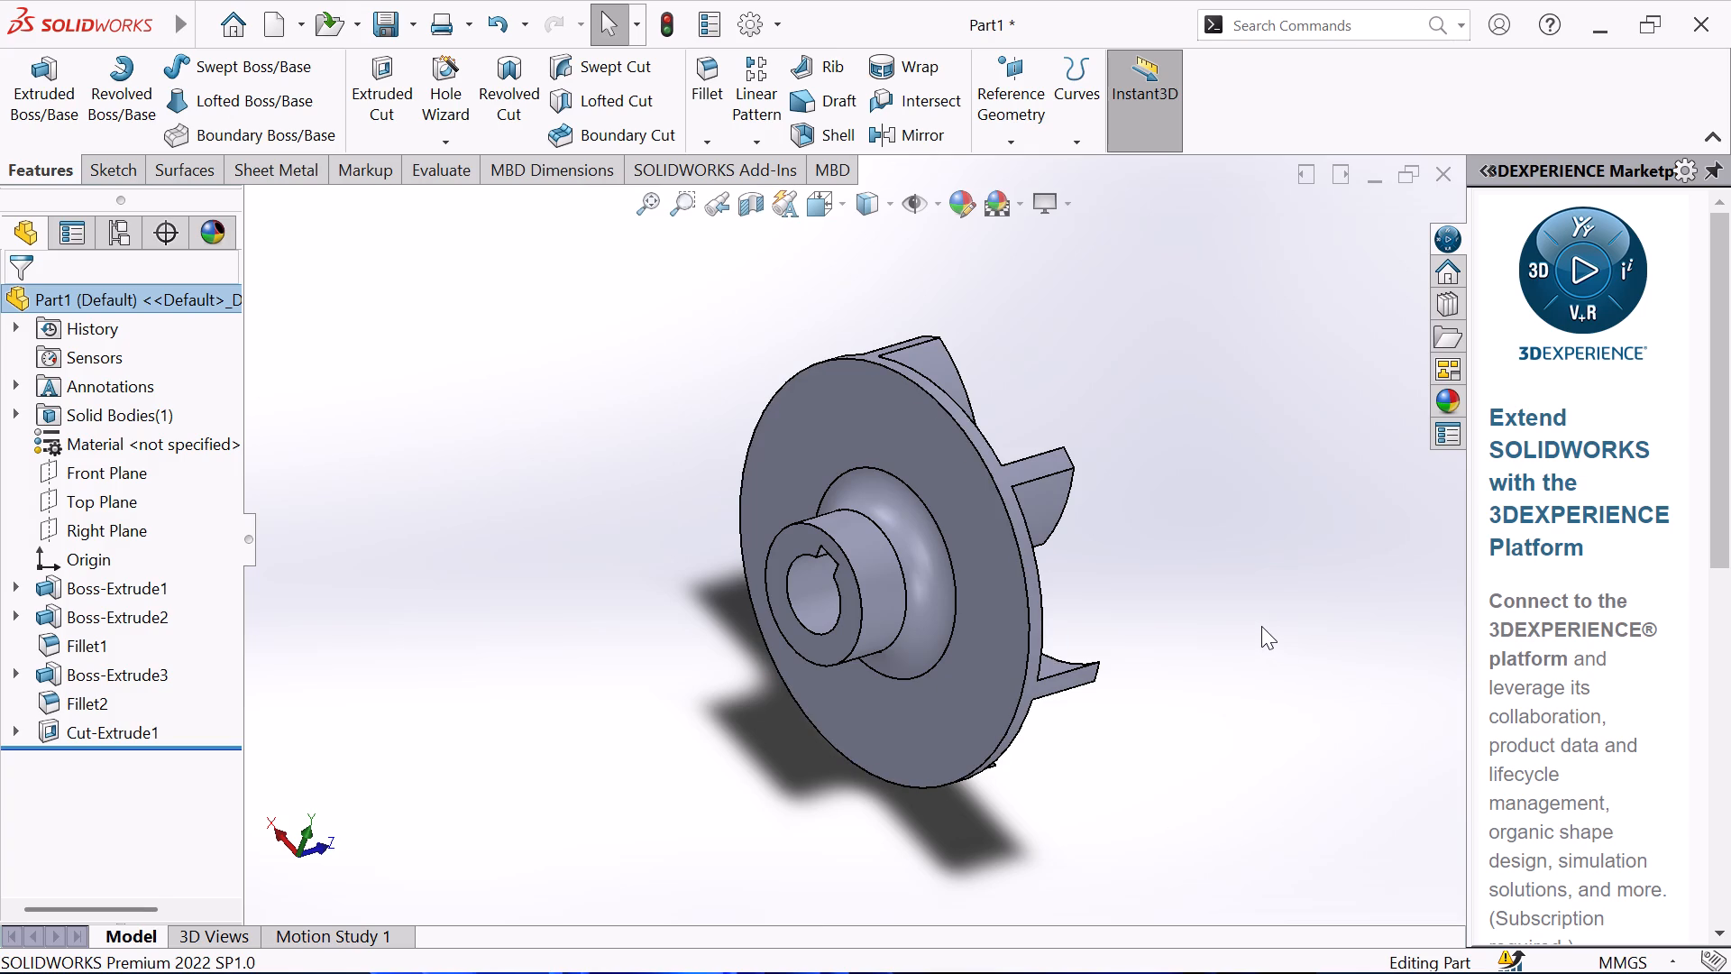
Inspect the blade side of the impeller from several angles, examining the six curved blades and the keyed bore.
scroll(620, 412, "up", 2)
middle_click_drag(1136, 490, 843, 554)
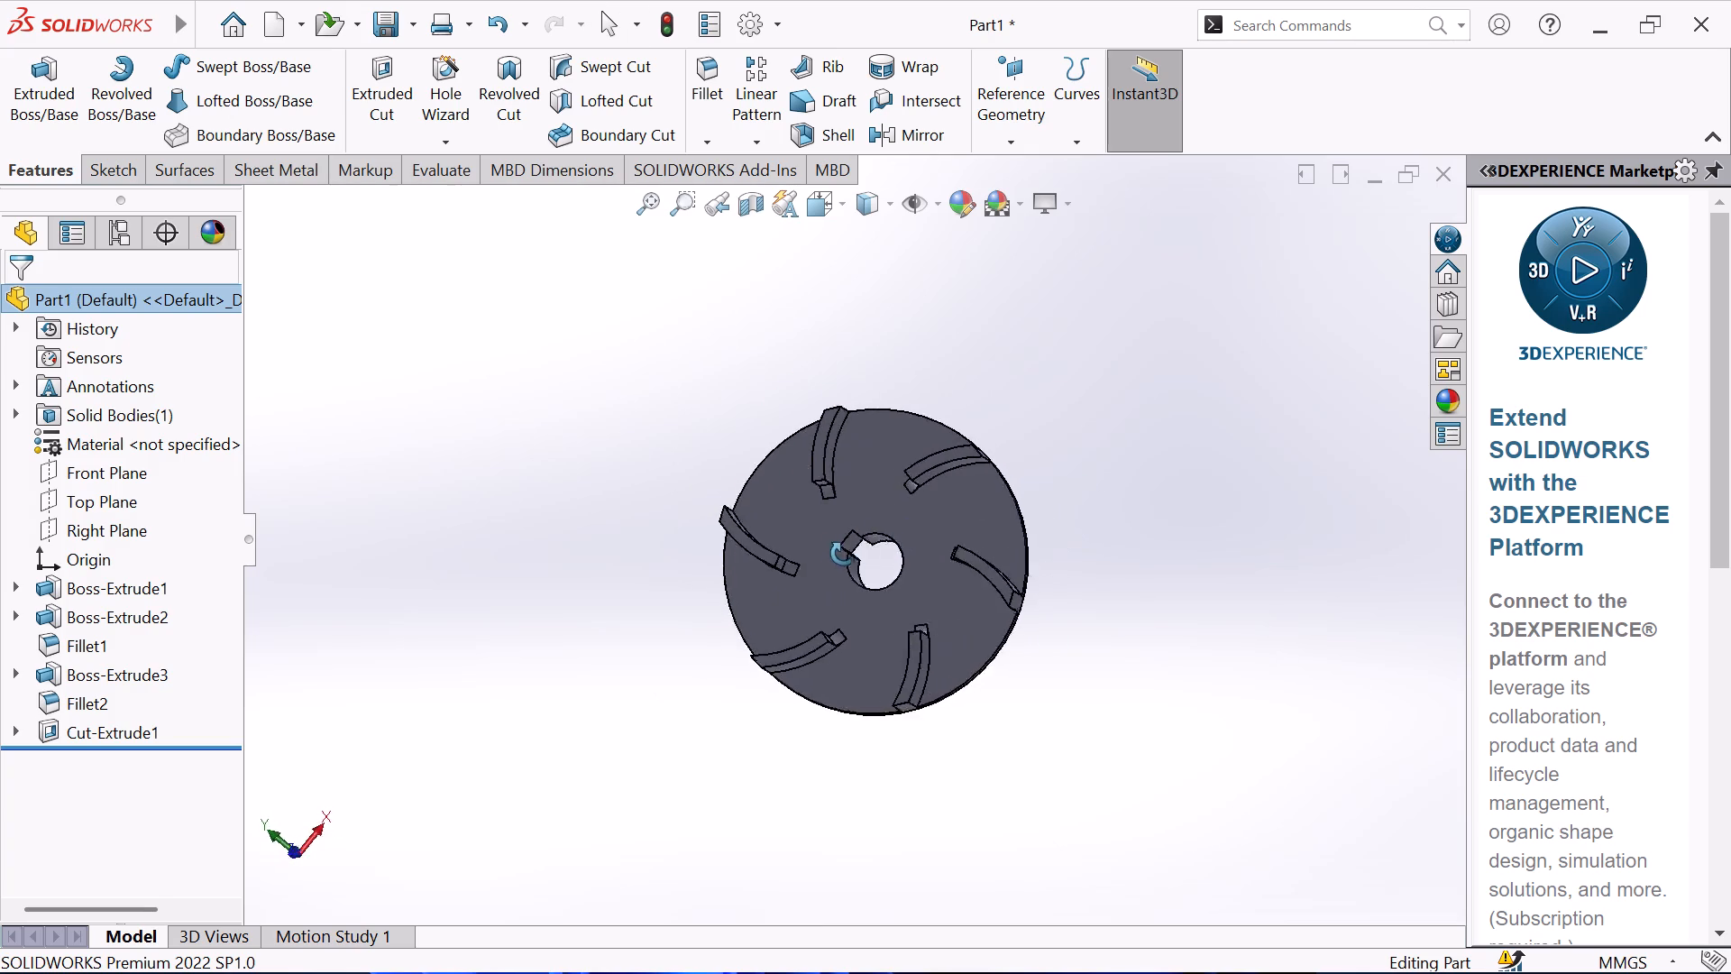
middle_click_drag(843, 554, 911, 469)
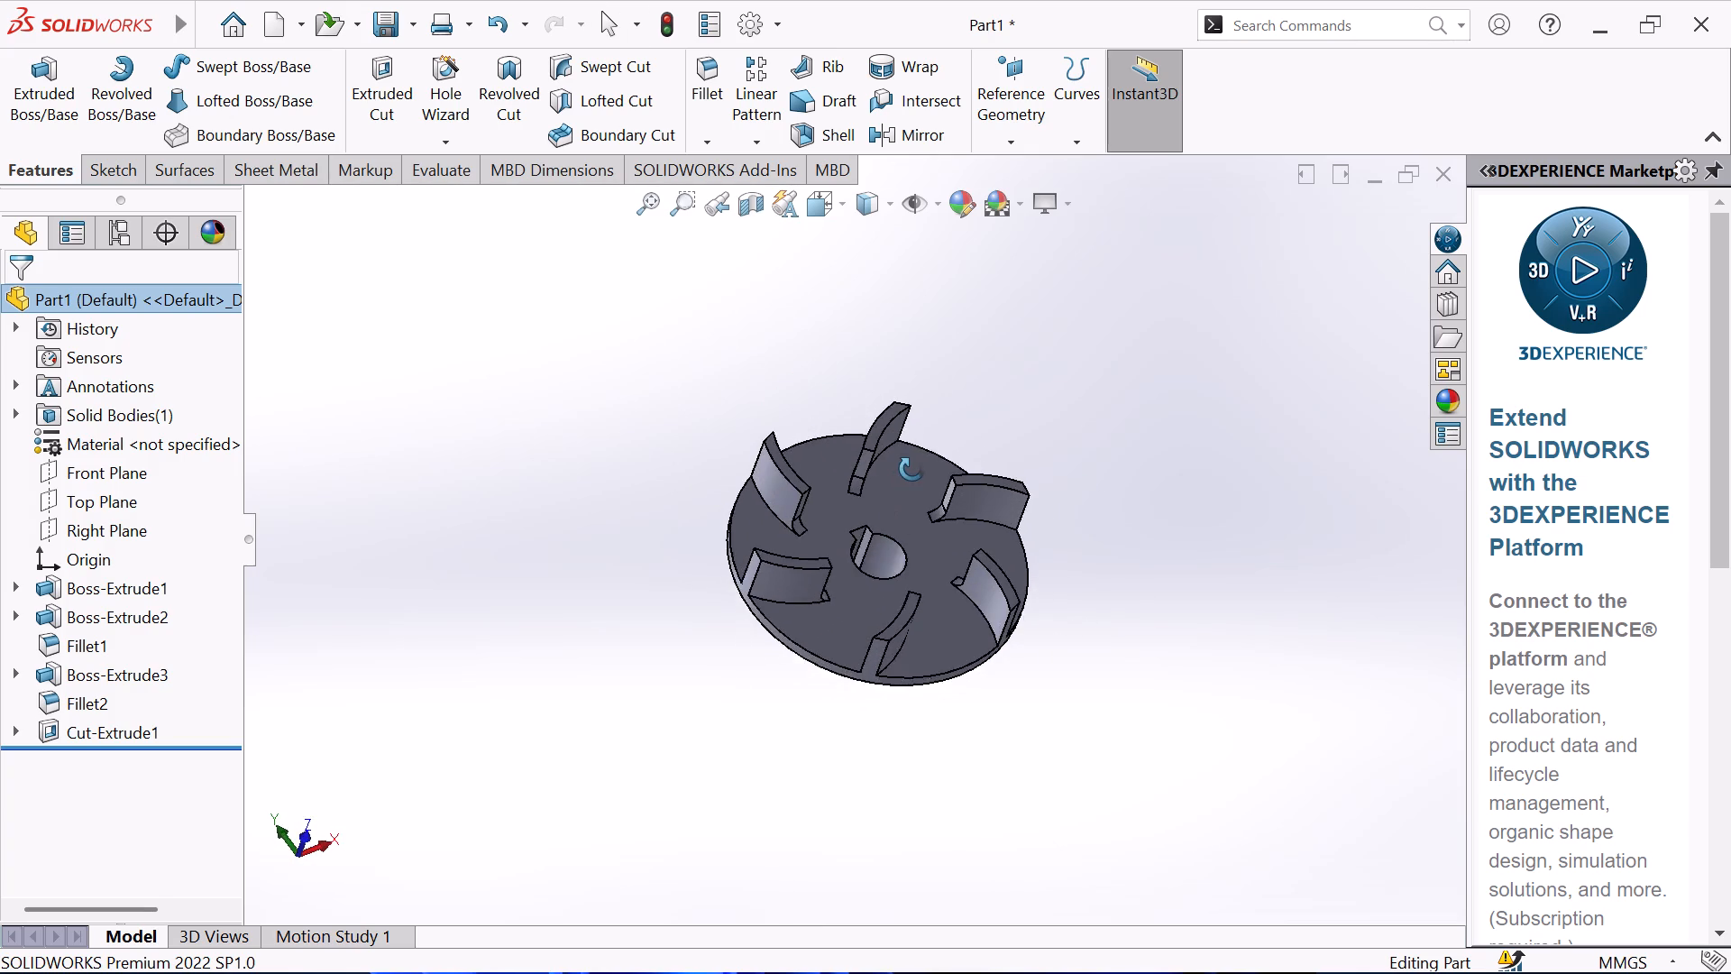
middle_click_drag(911, 469, 832, 787)
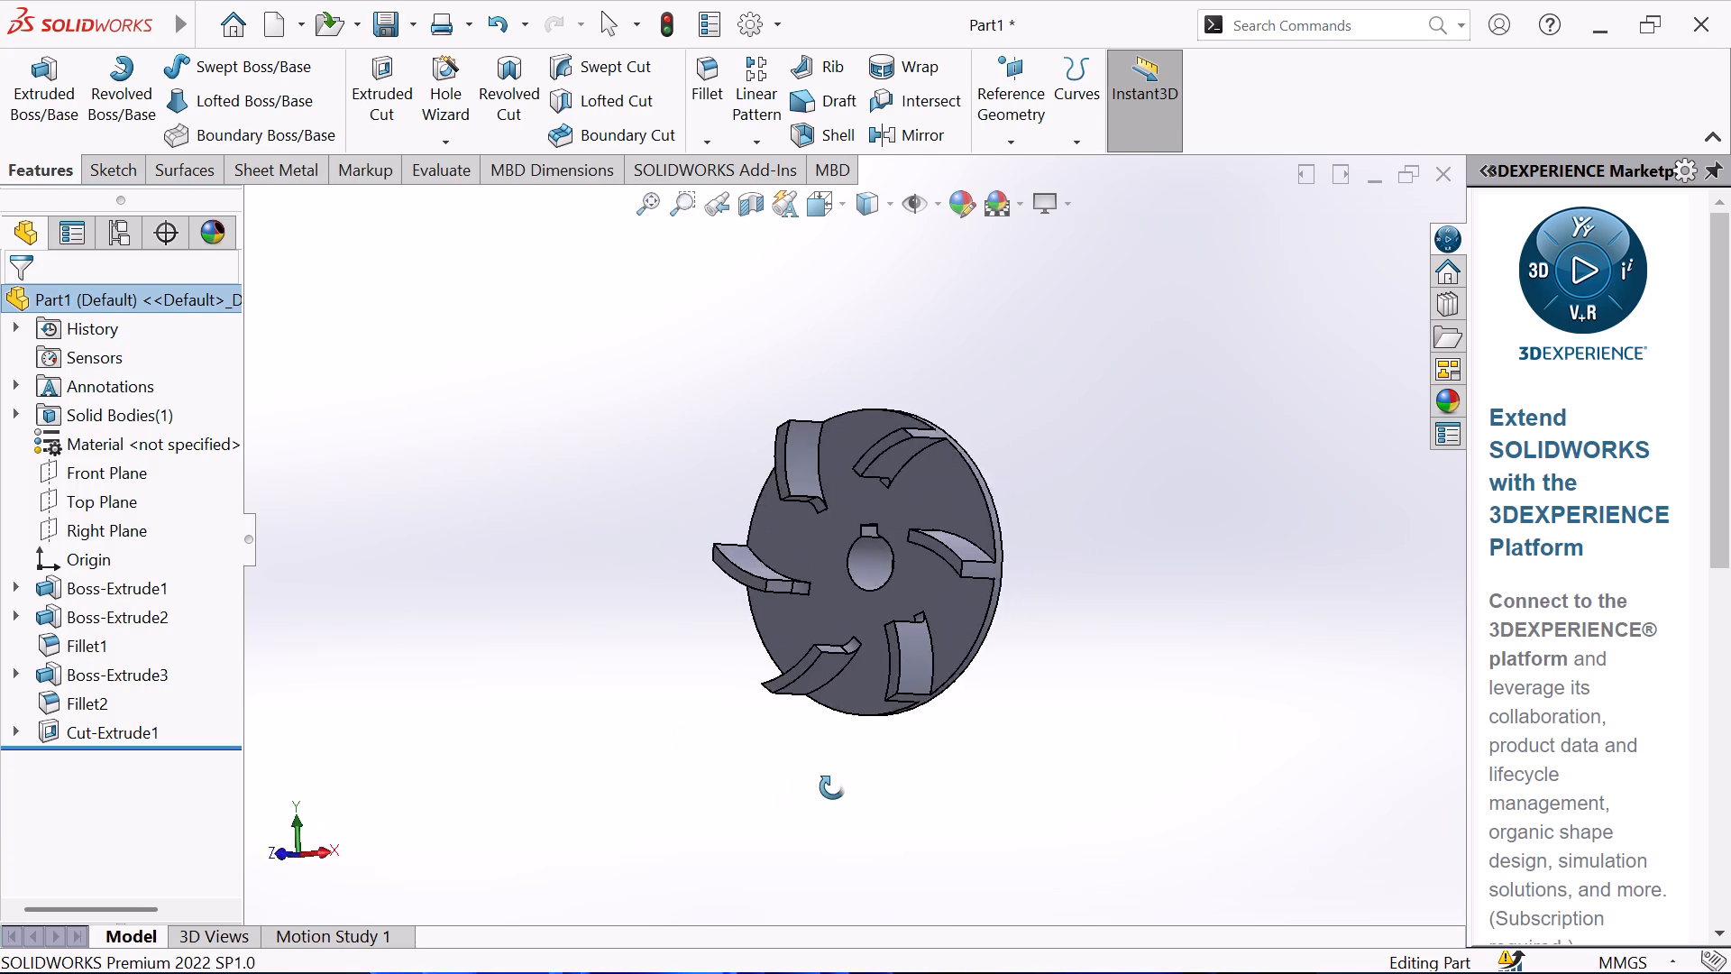
middle_click_drag(832, 787, 925, 758)
scroll(1036, 587, "down", 3)
middle_click_drag(1052, 546, 1055, 545)
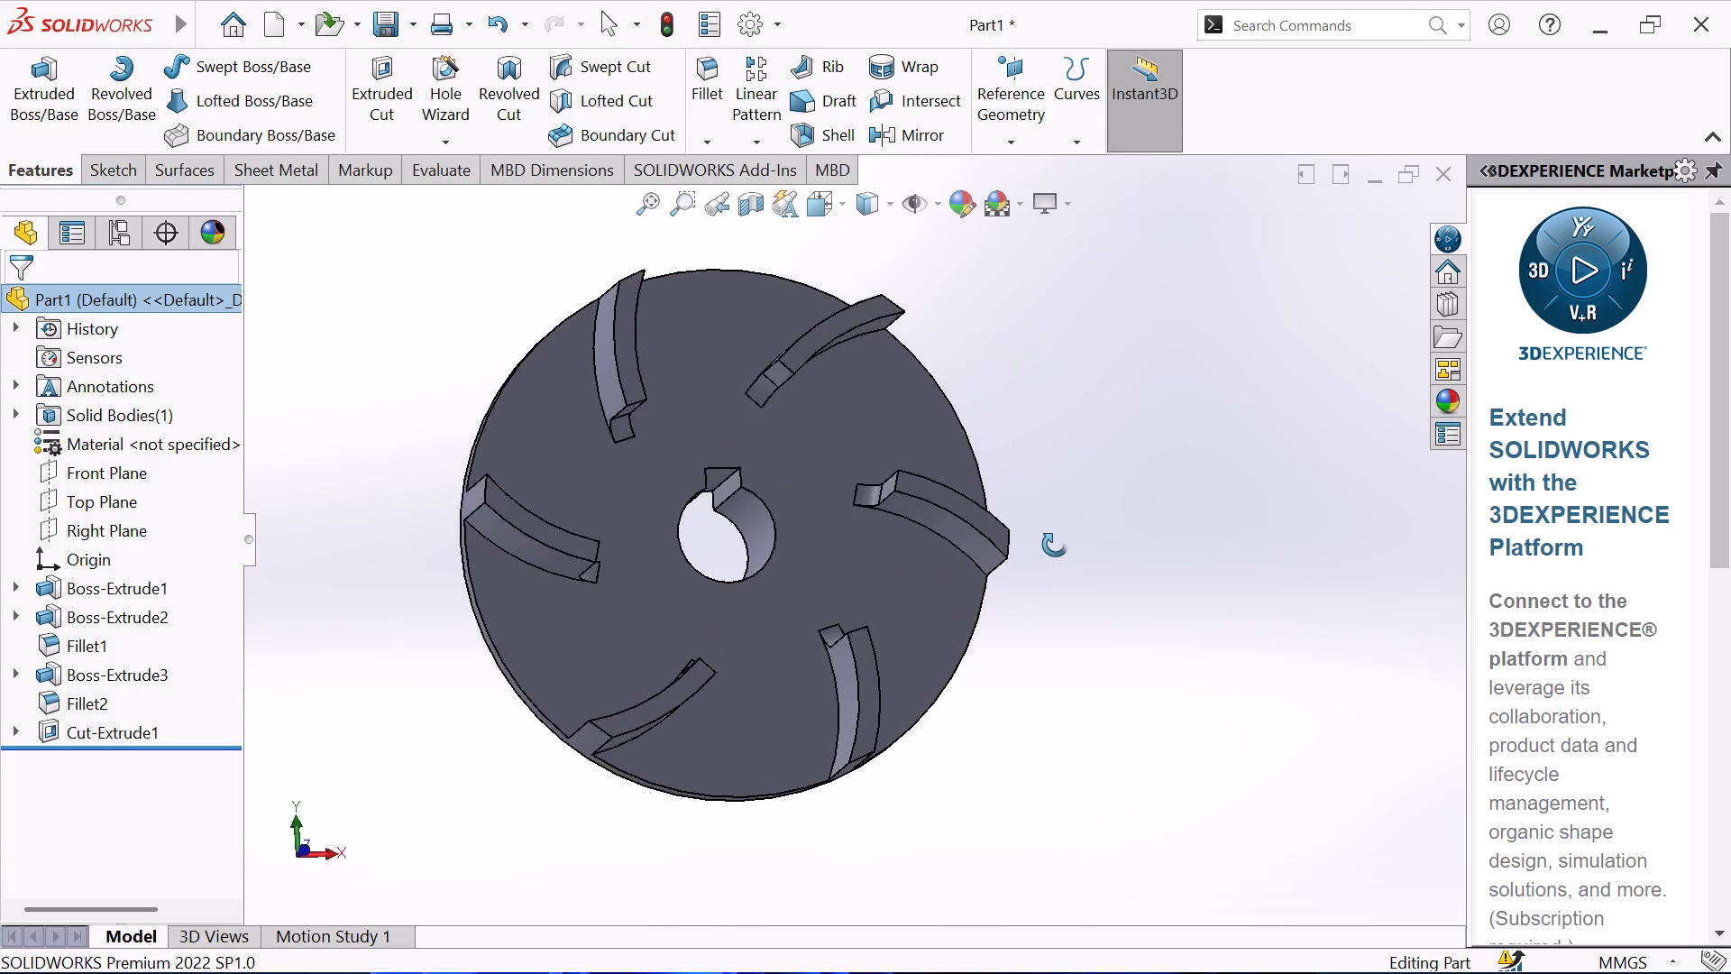
middle_click_drag(1055, 545, 976, 593)
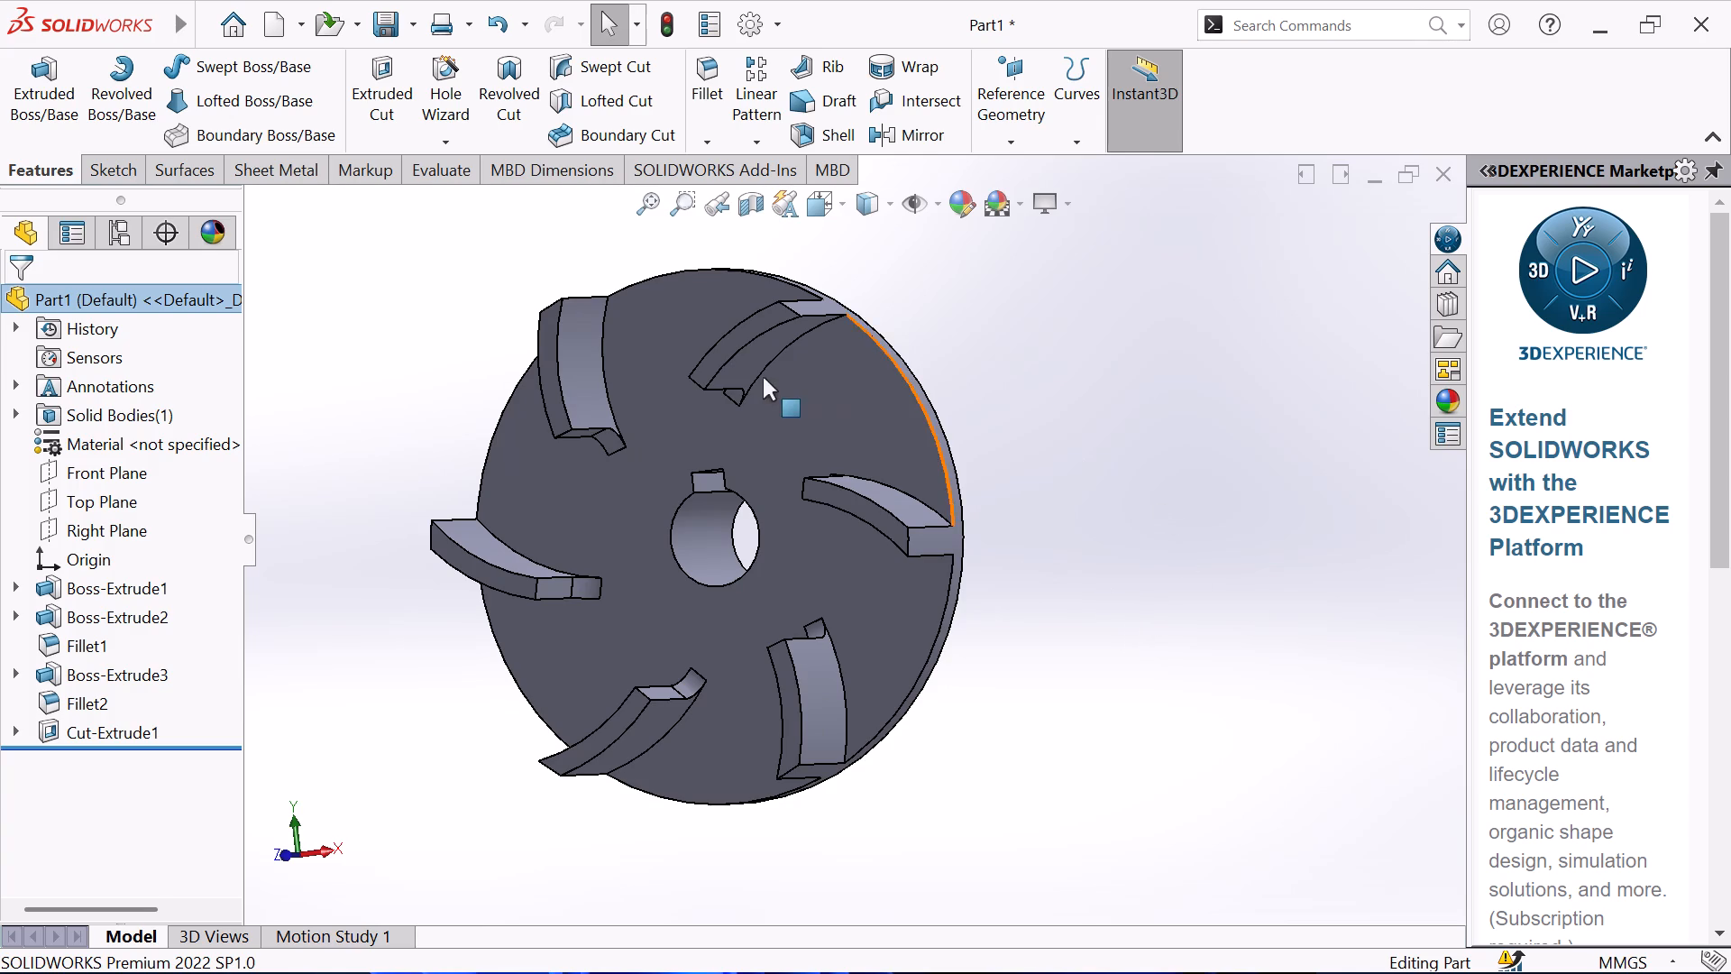
scroll(763, 376, "up", 2)
middle_click_drag(979, 408, 1058, 377)
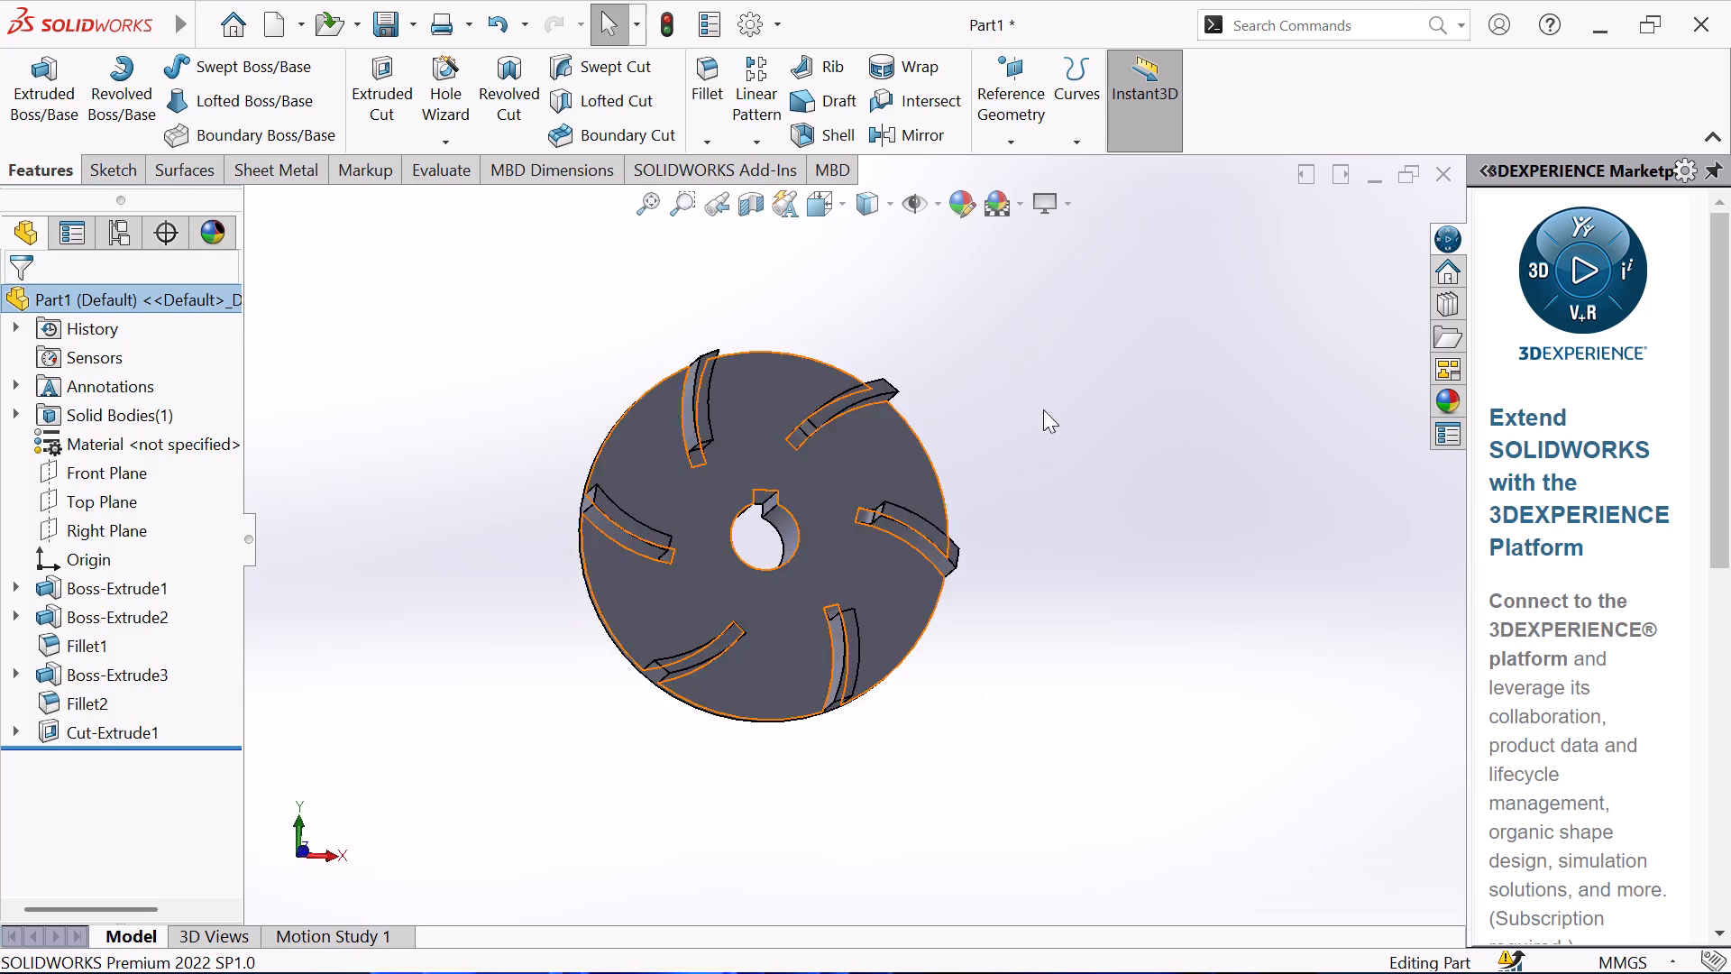
scroll(710, 568, "down", 2)
middle_click_drag(408, 439, 432, 359)
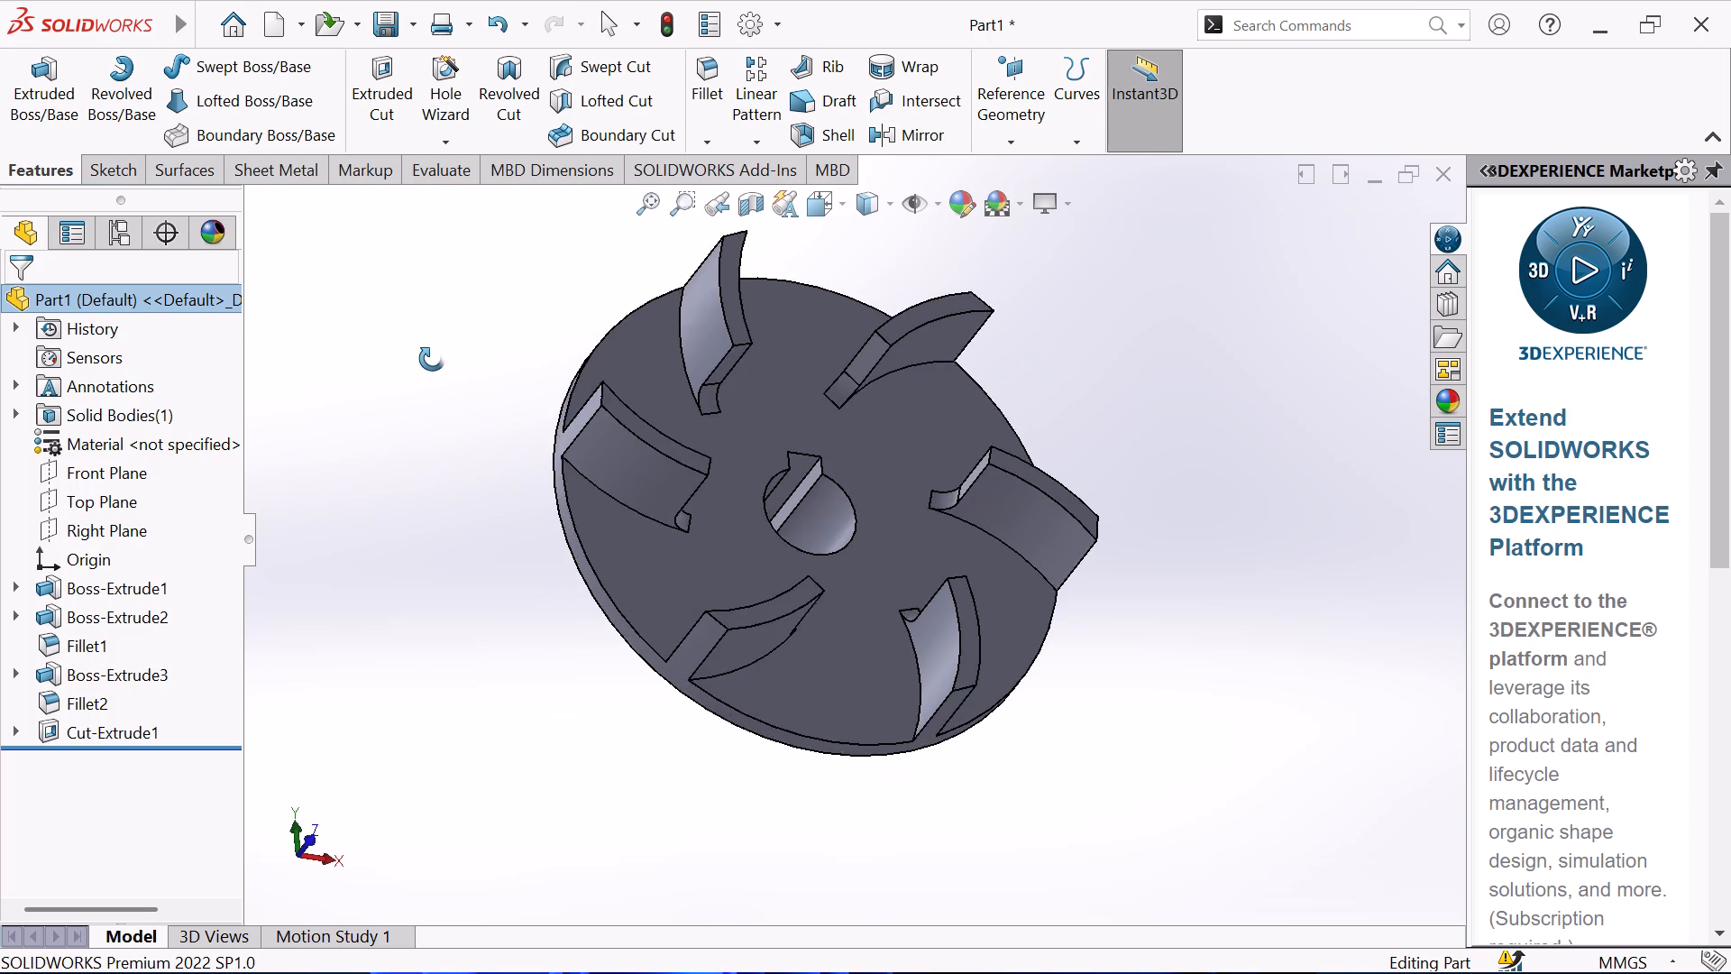
middle_click_drag(432, 359, 414, 494)
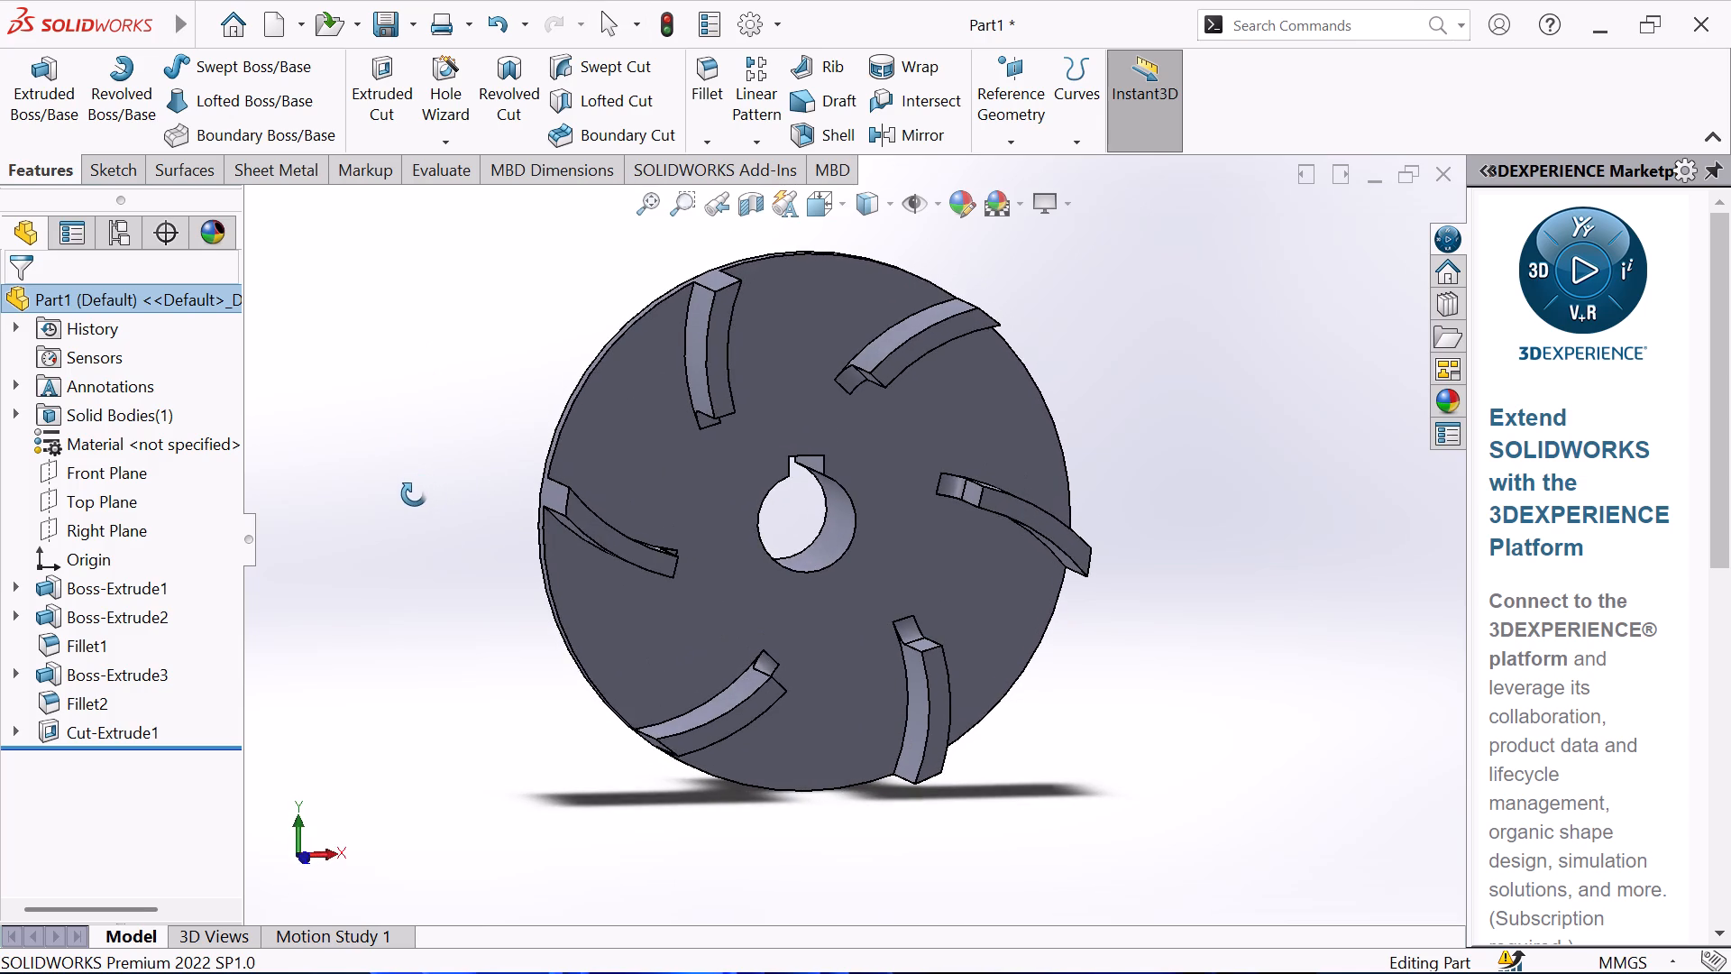
middle_click_drag(414, 494, 414, 418)
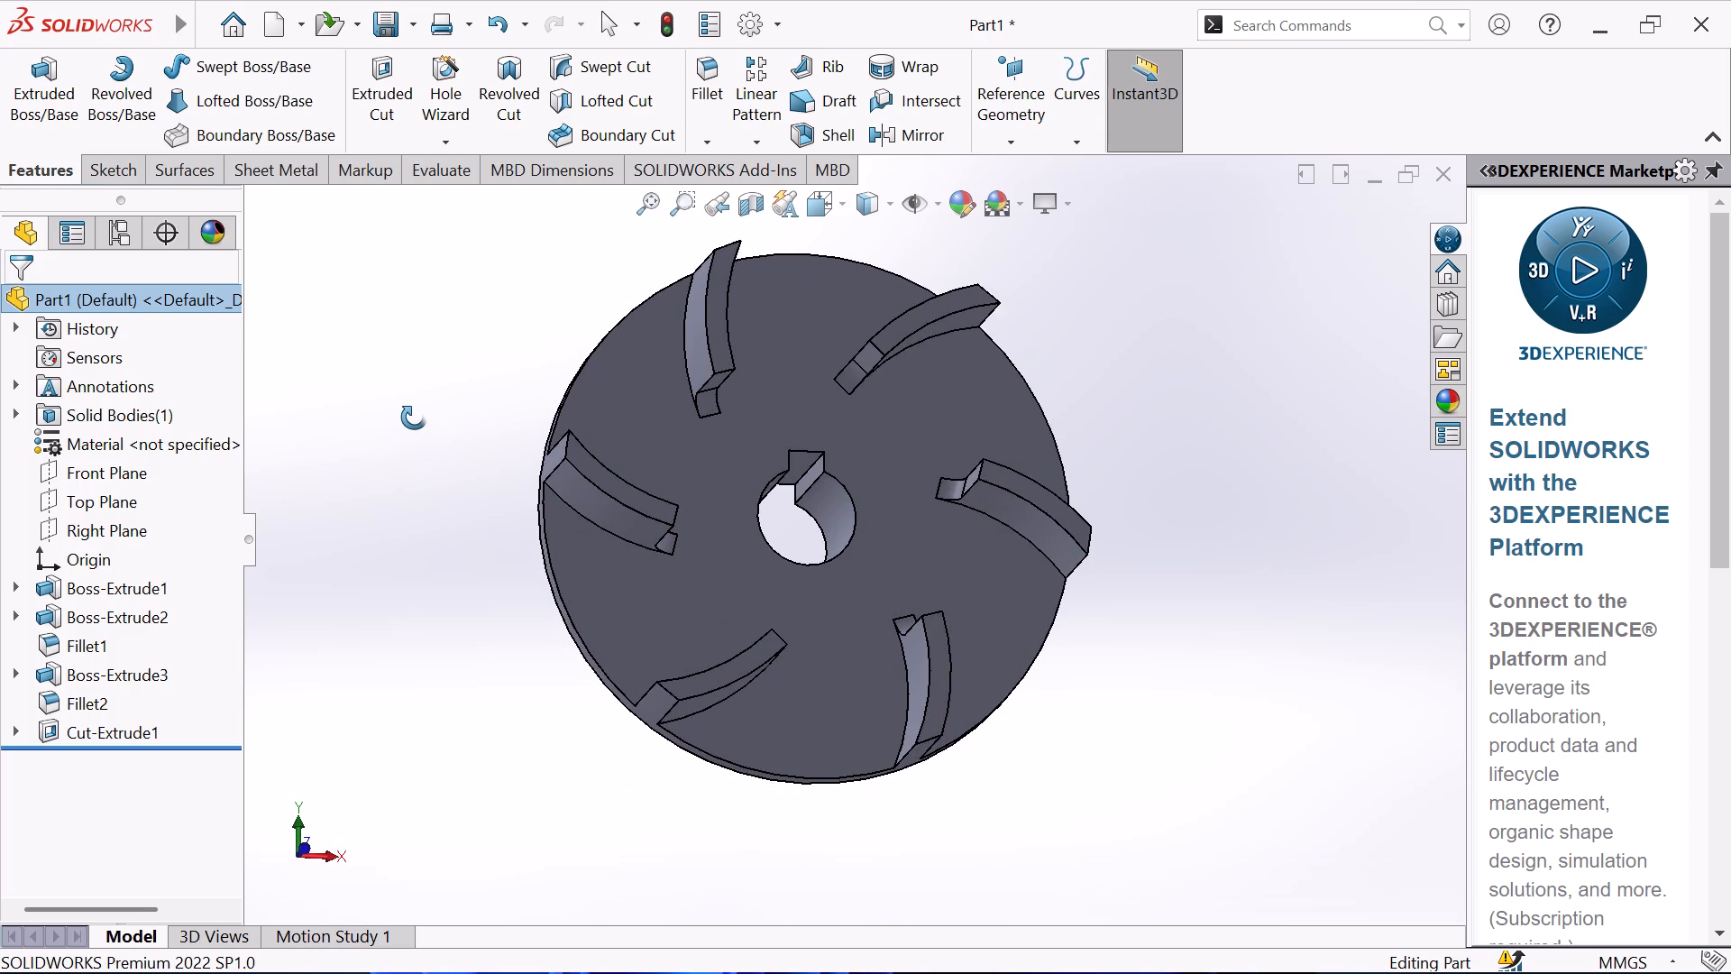
middle_click_drag(414, 418, 414, 414)
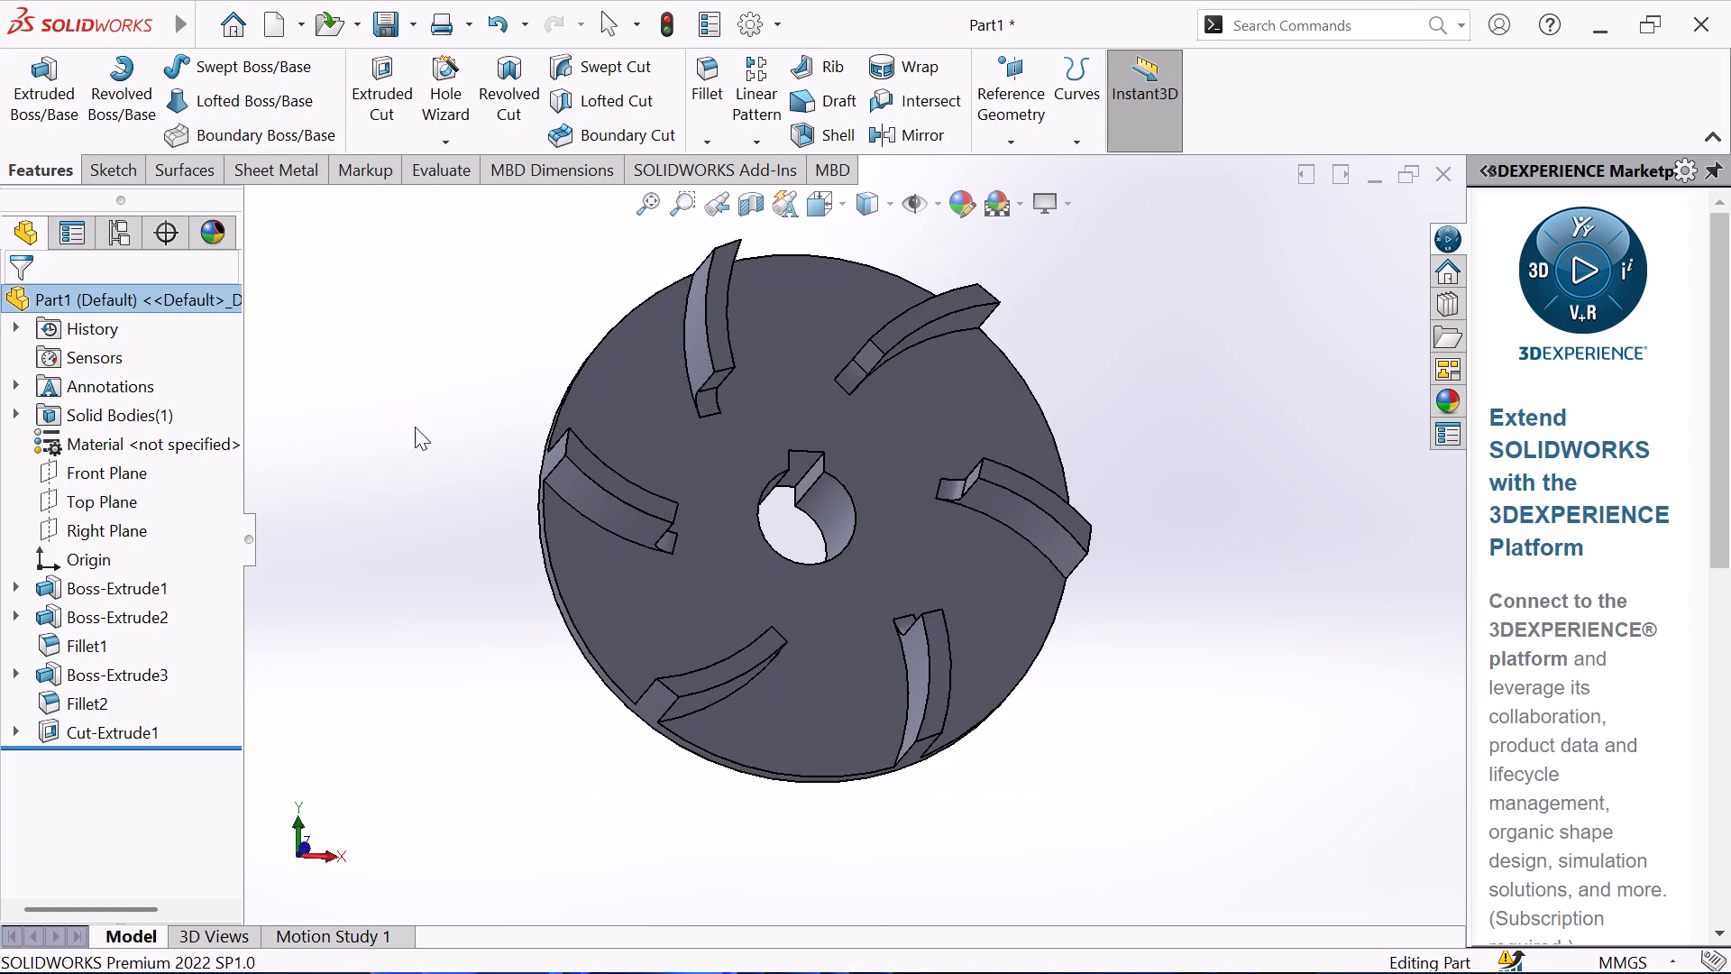
middle_click_drag(635, 410, 625, 412)
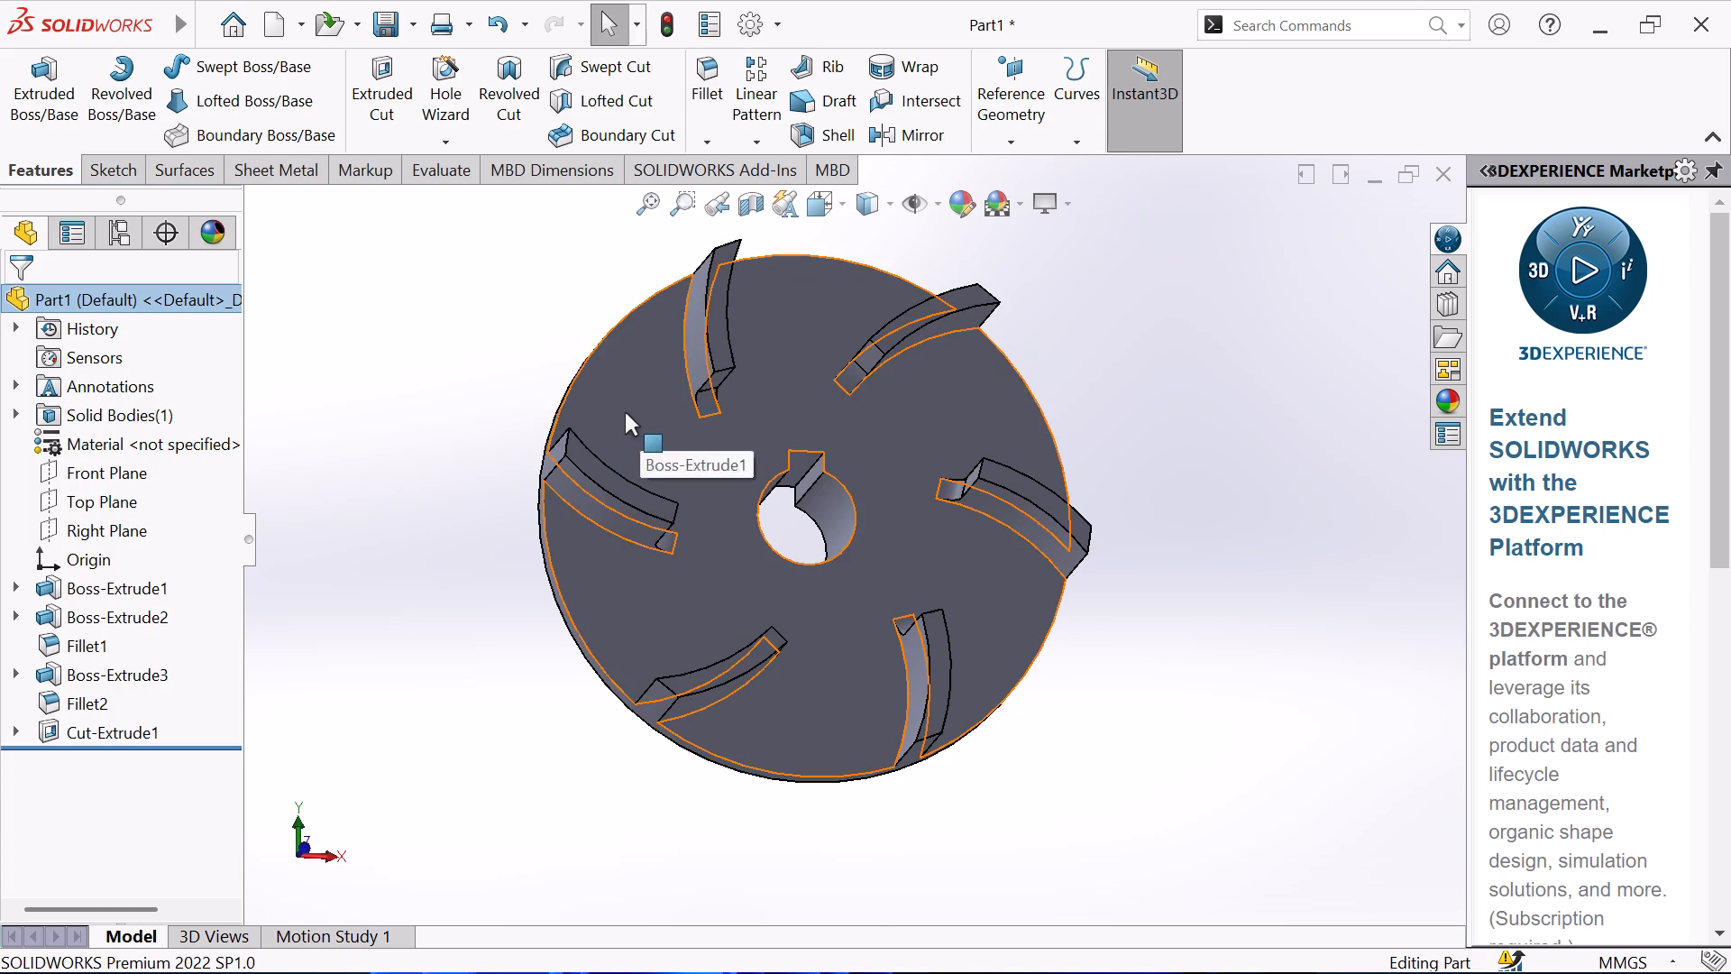
middle_click_drag(625, 412, 639, 361)
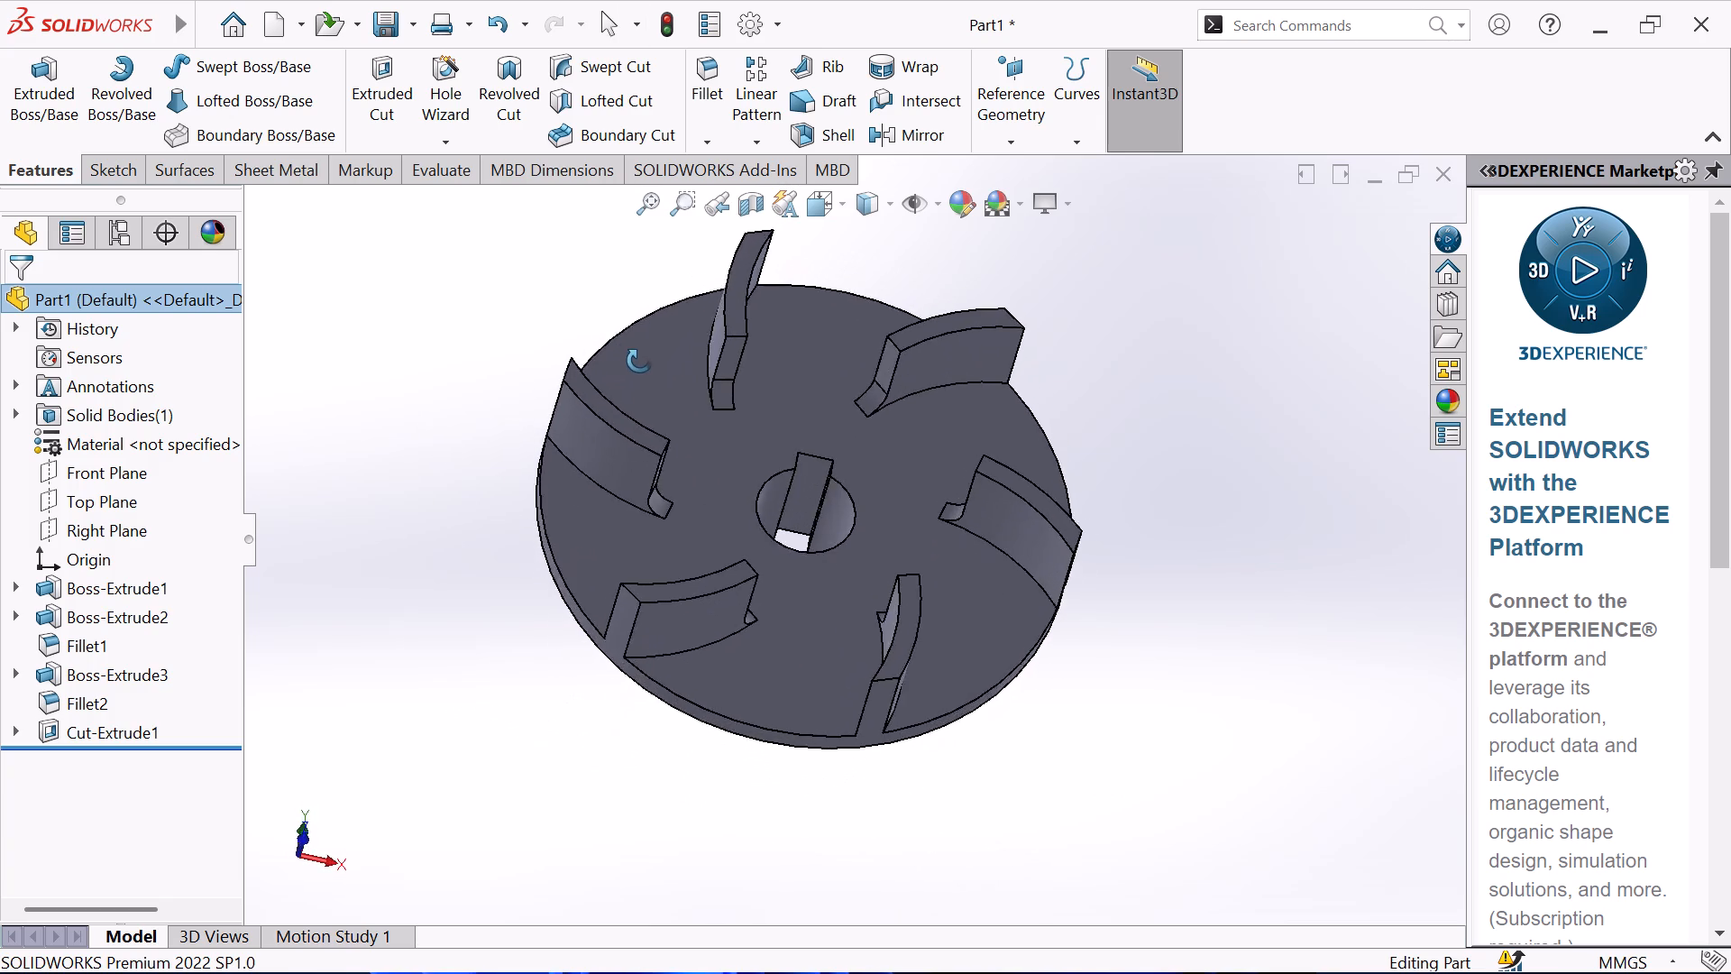
middle_click_drag(639, 361, 691, 491)
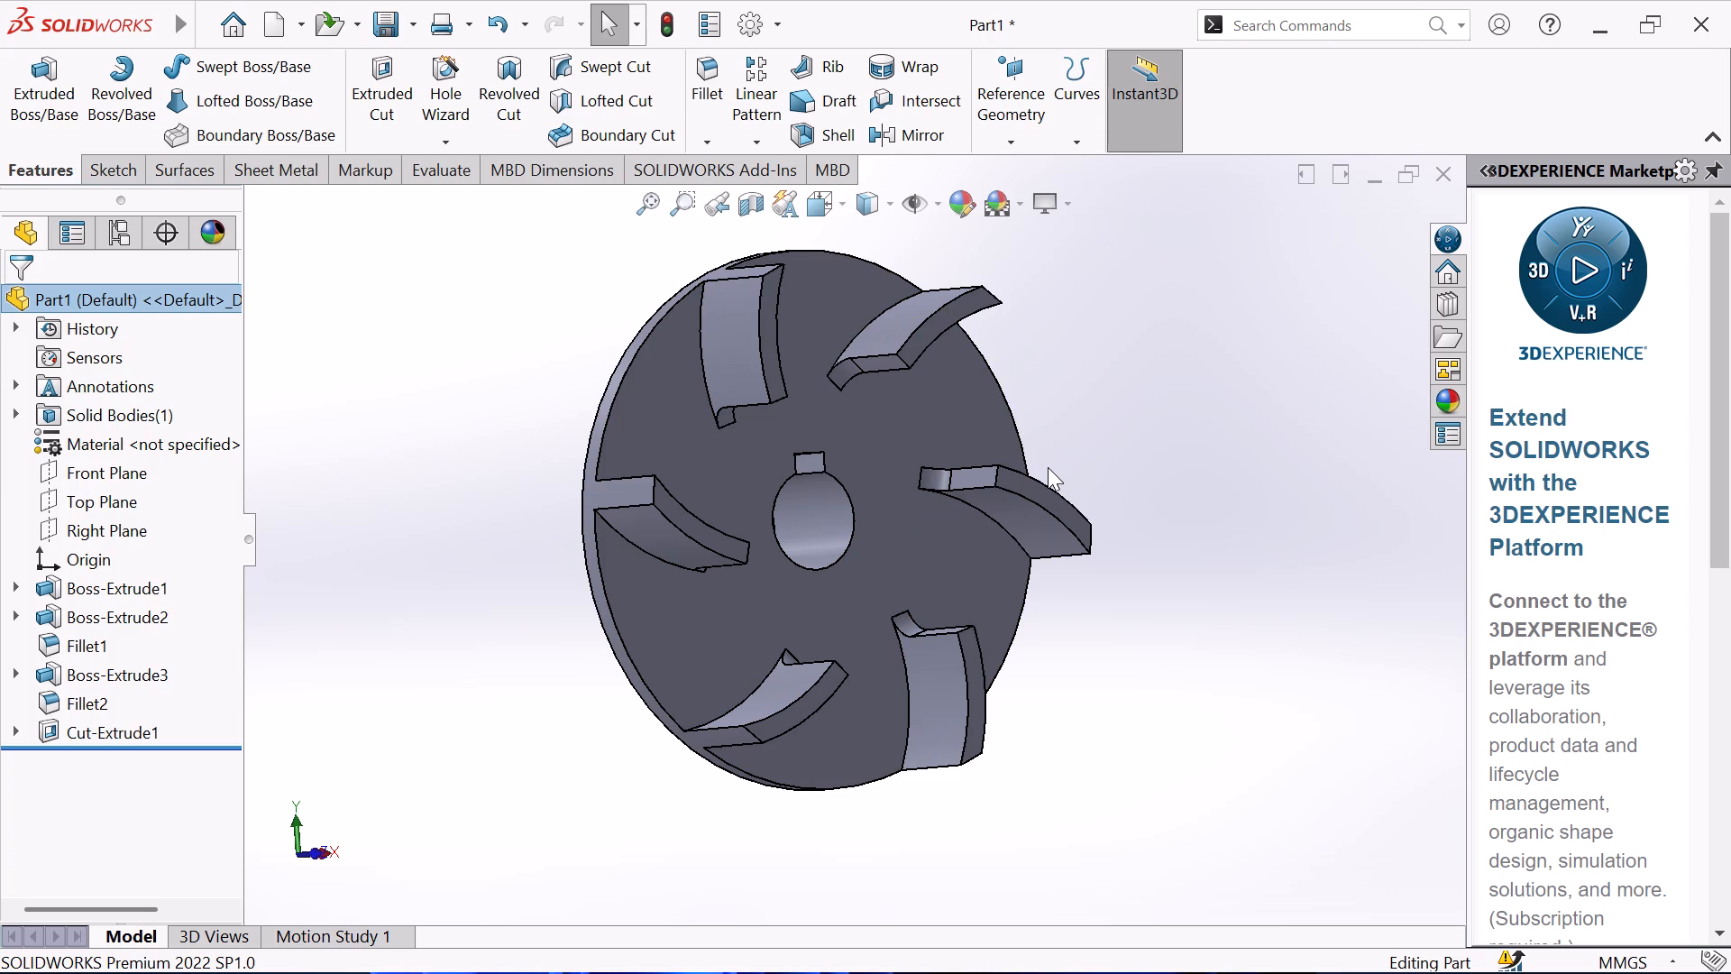
scroll(1048, 467, "up", 1)
middle_click_drag(1048, 467, 966, 510)
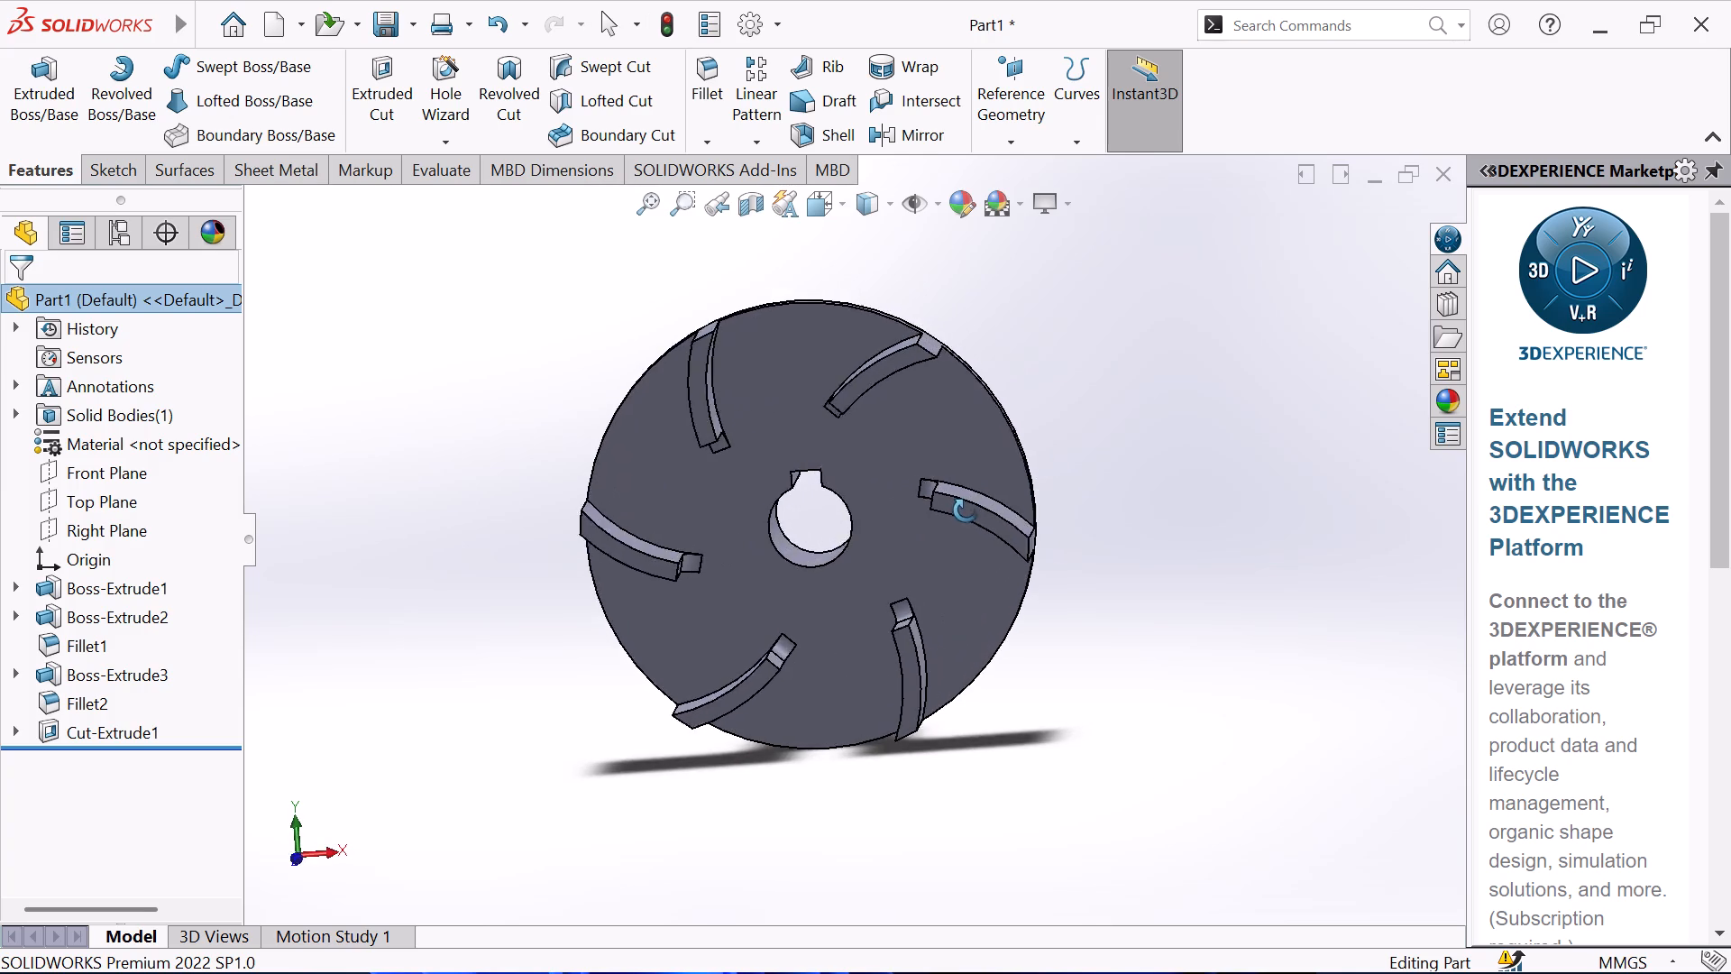
middle_click_drag(966, 510, 988, 405)
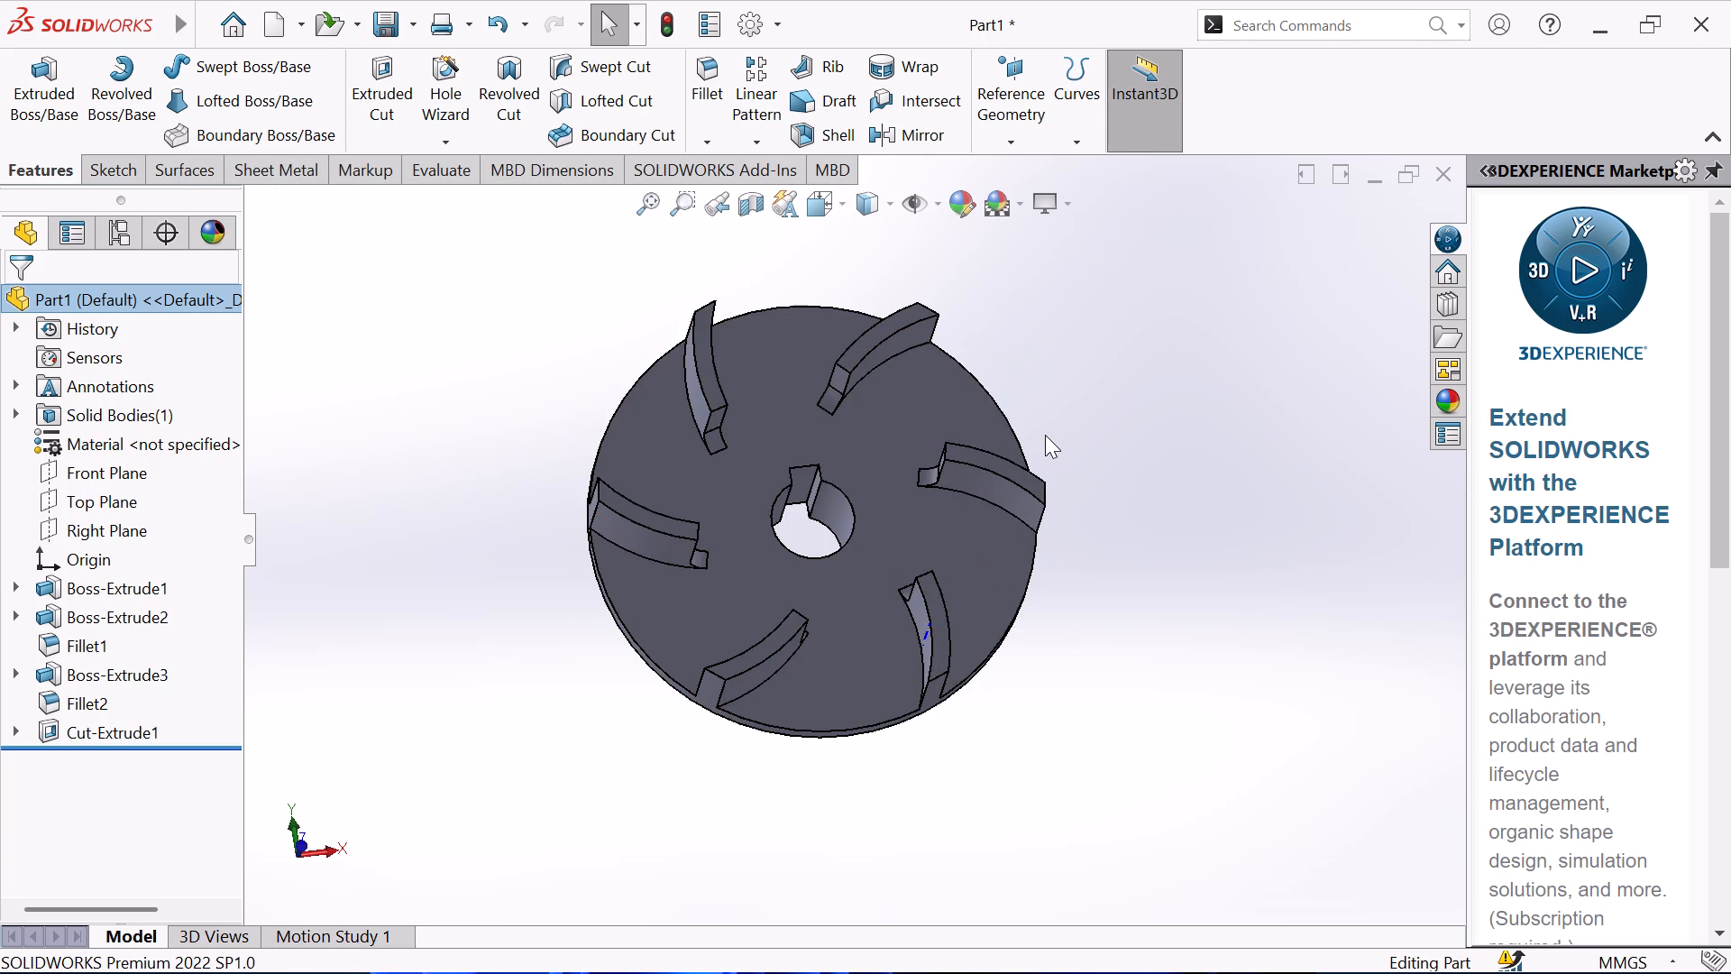
Examine the impeller's side profile, back boss and blade face in turn.
scroll(1045, 435, "up", 1)
middle_click_drag(1046, 436, 1242, 512)
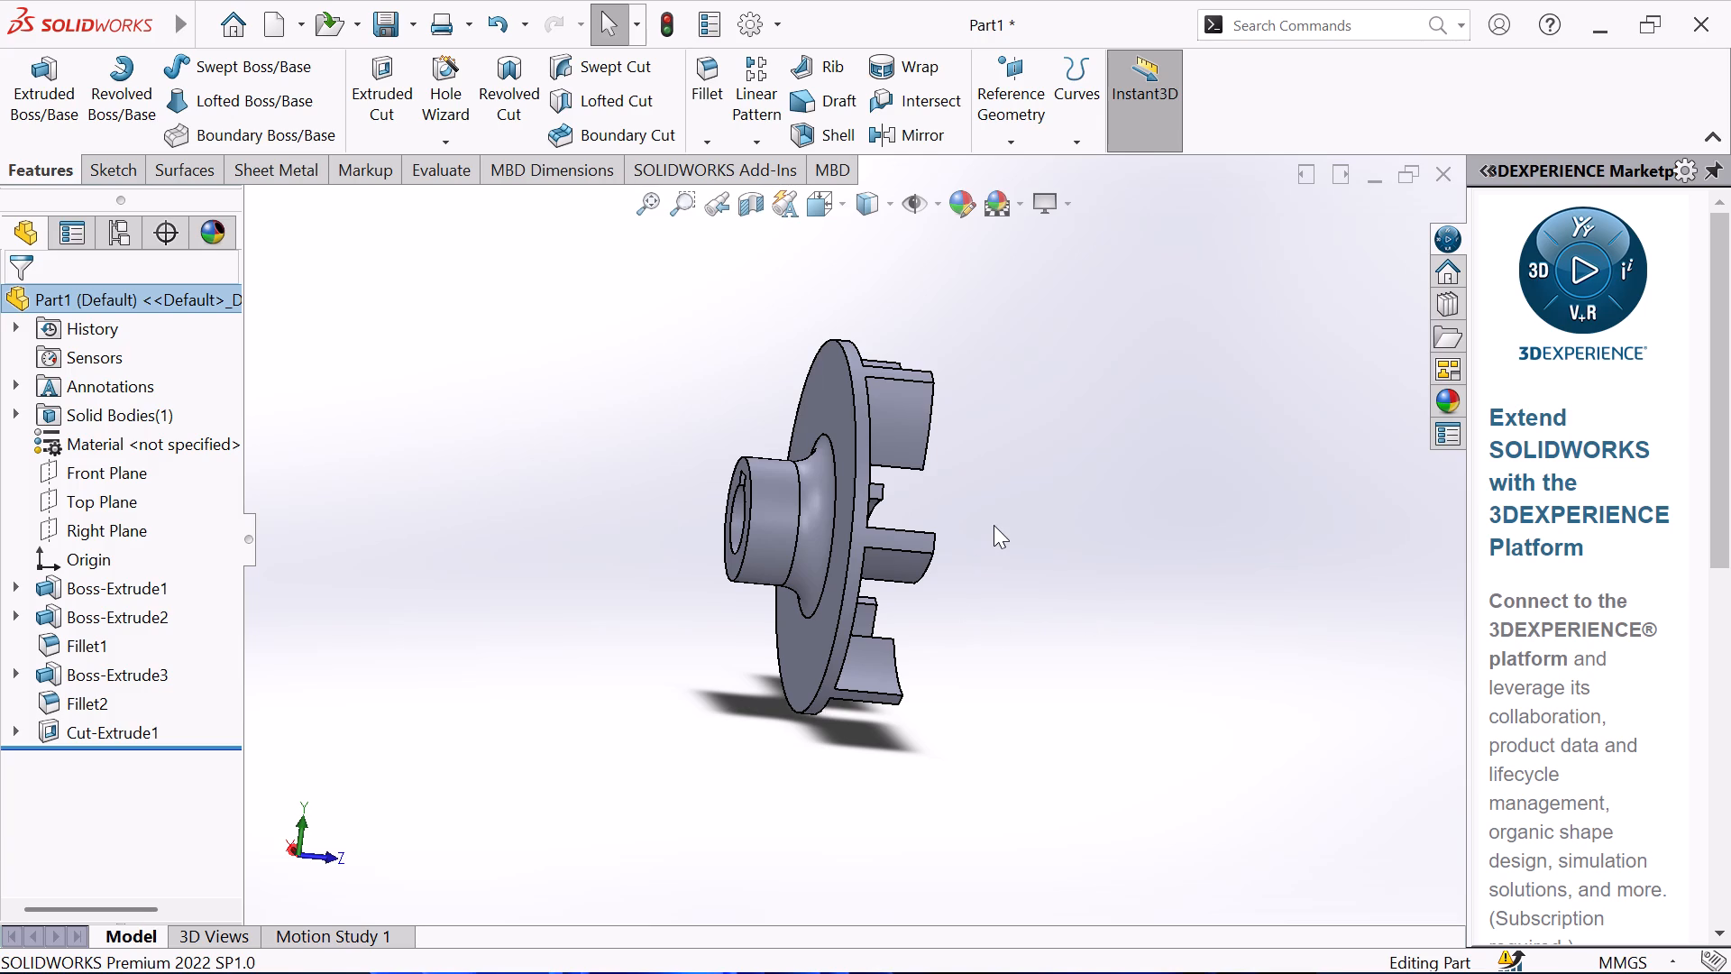
middle_click_drag(940, 501, 695, 518)
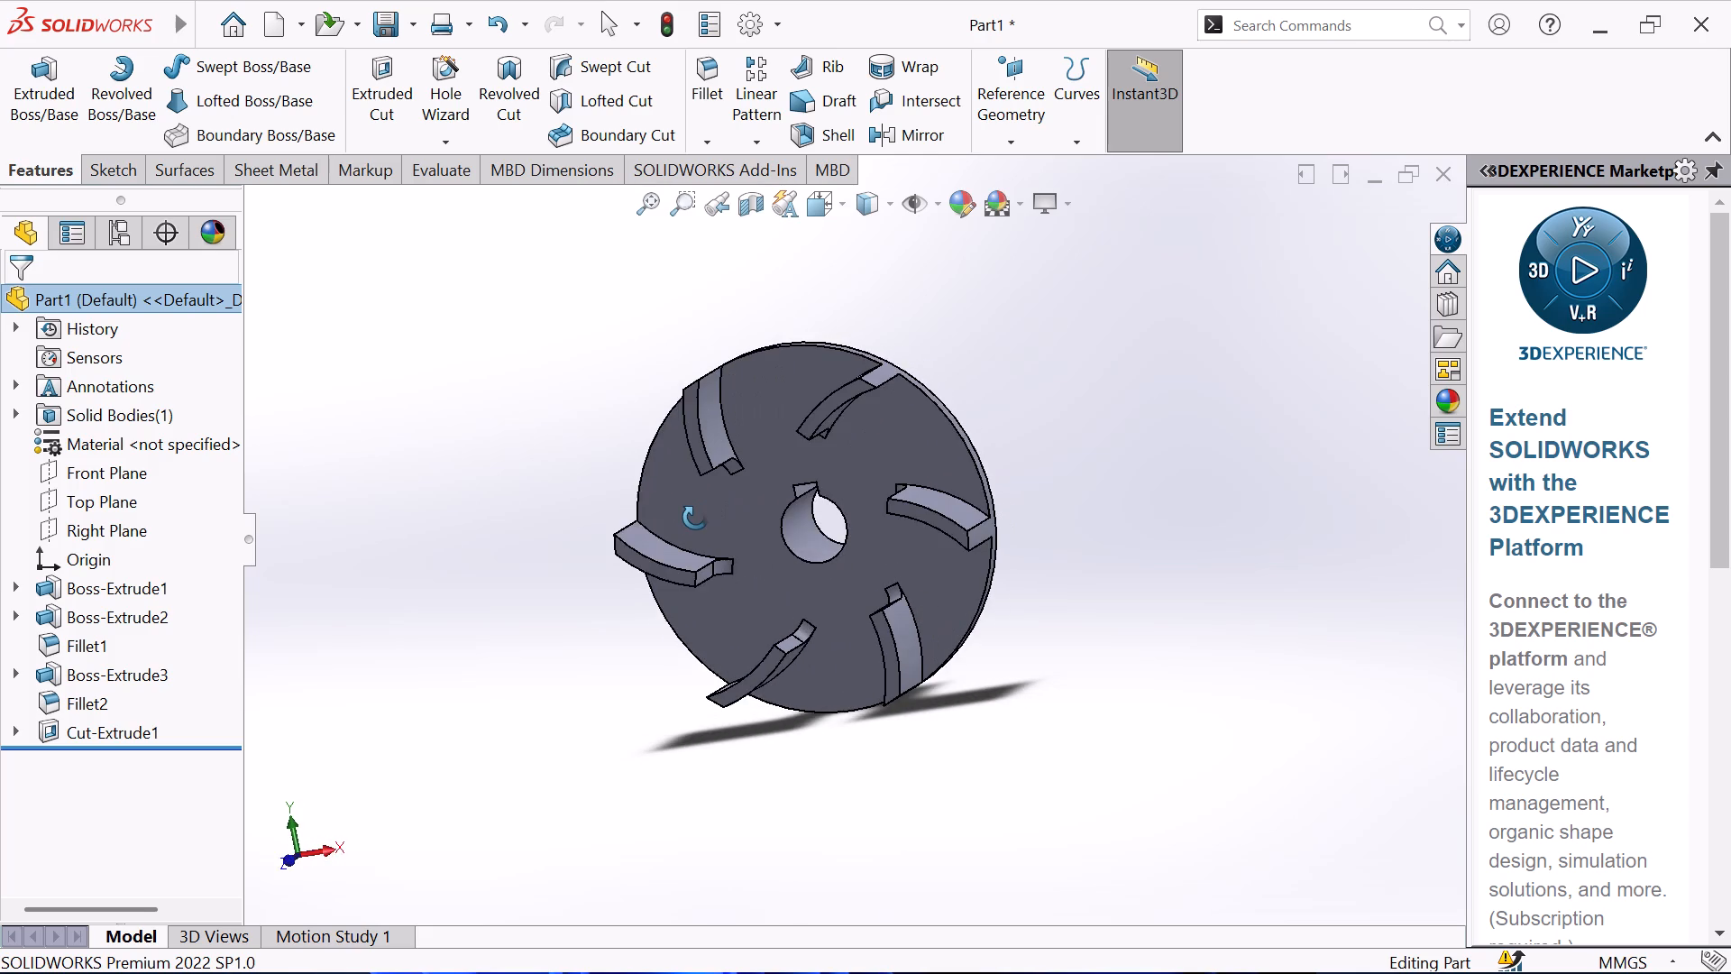
middle_click_drag(695, 518, 740, 511)
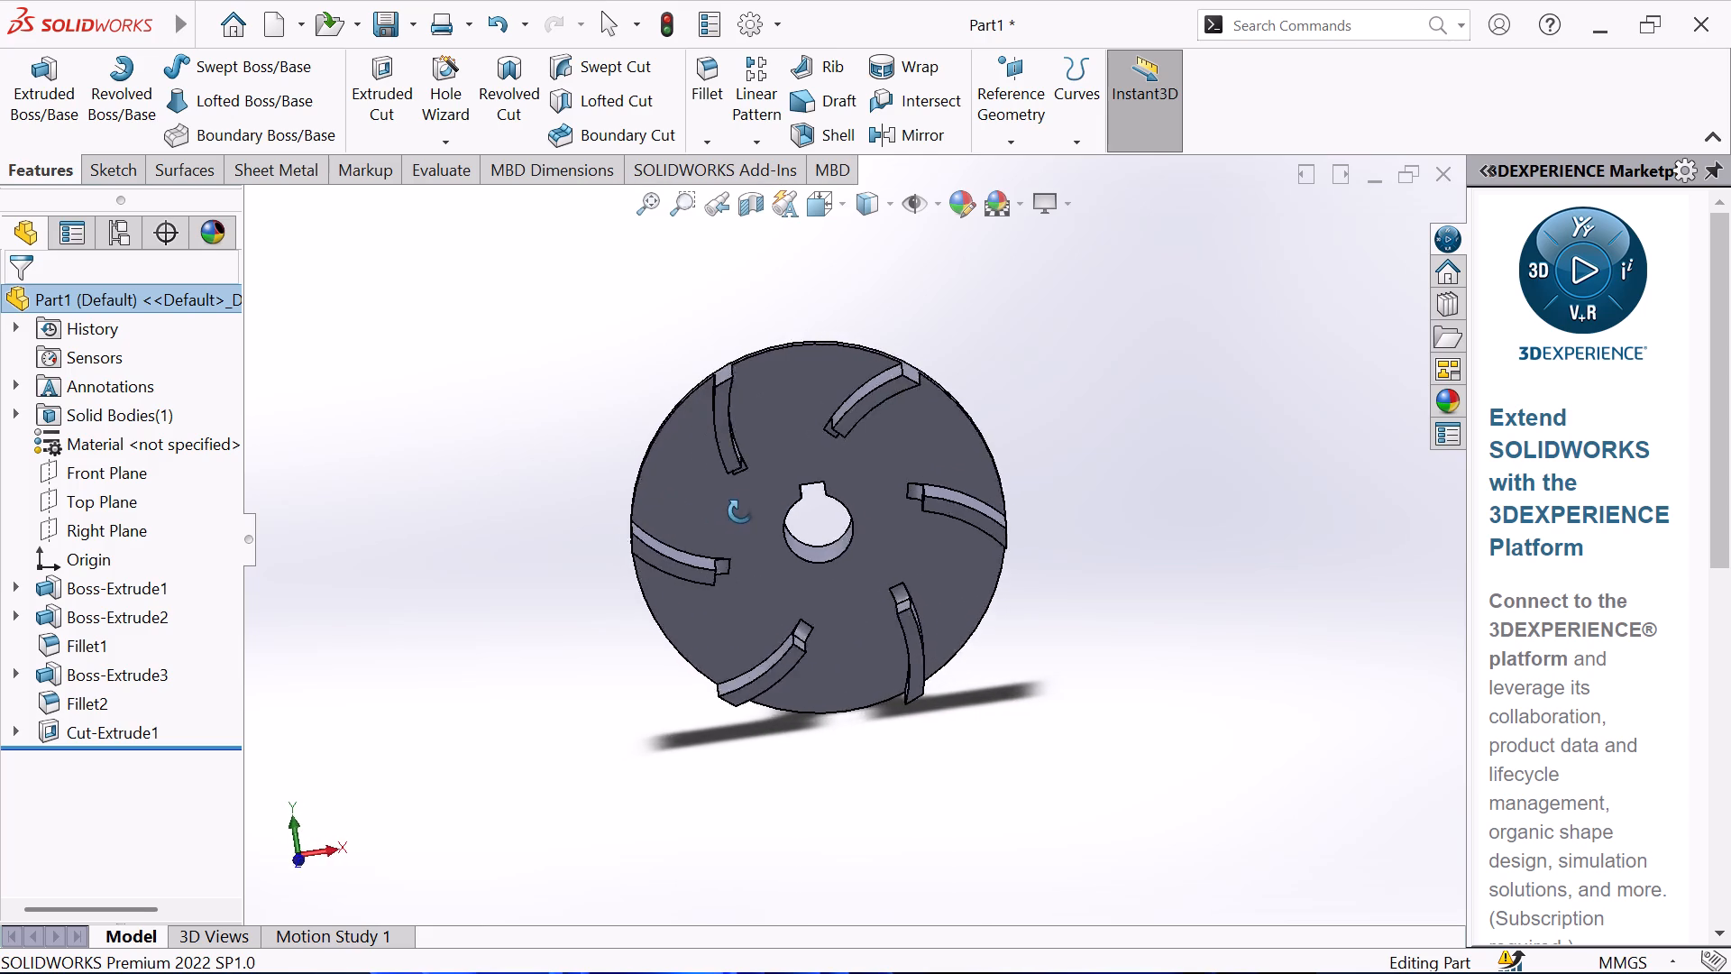
middle_click_drag(740, 511, 1067, 521)
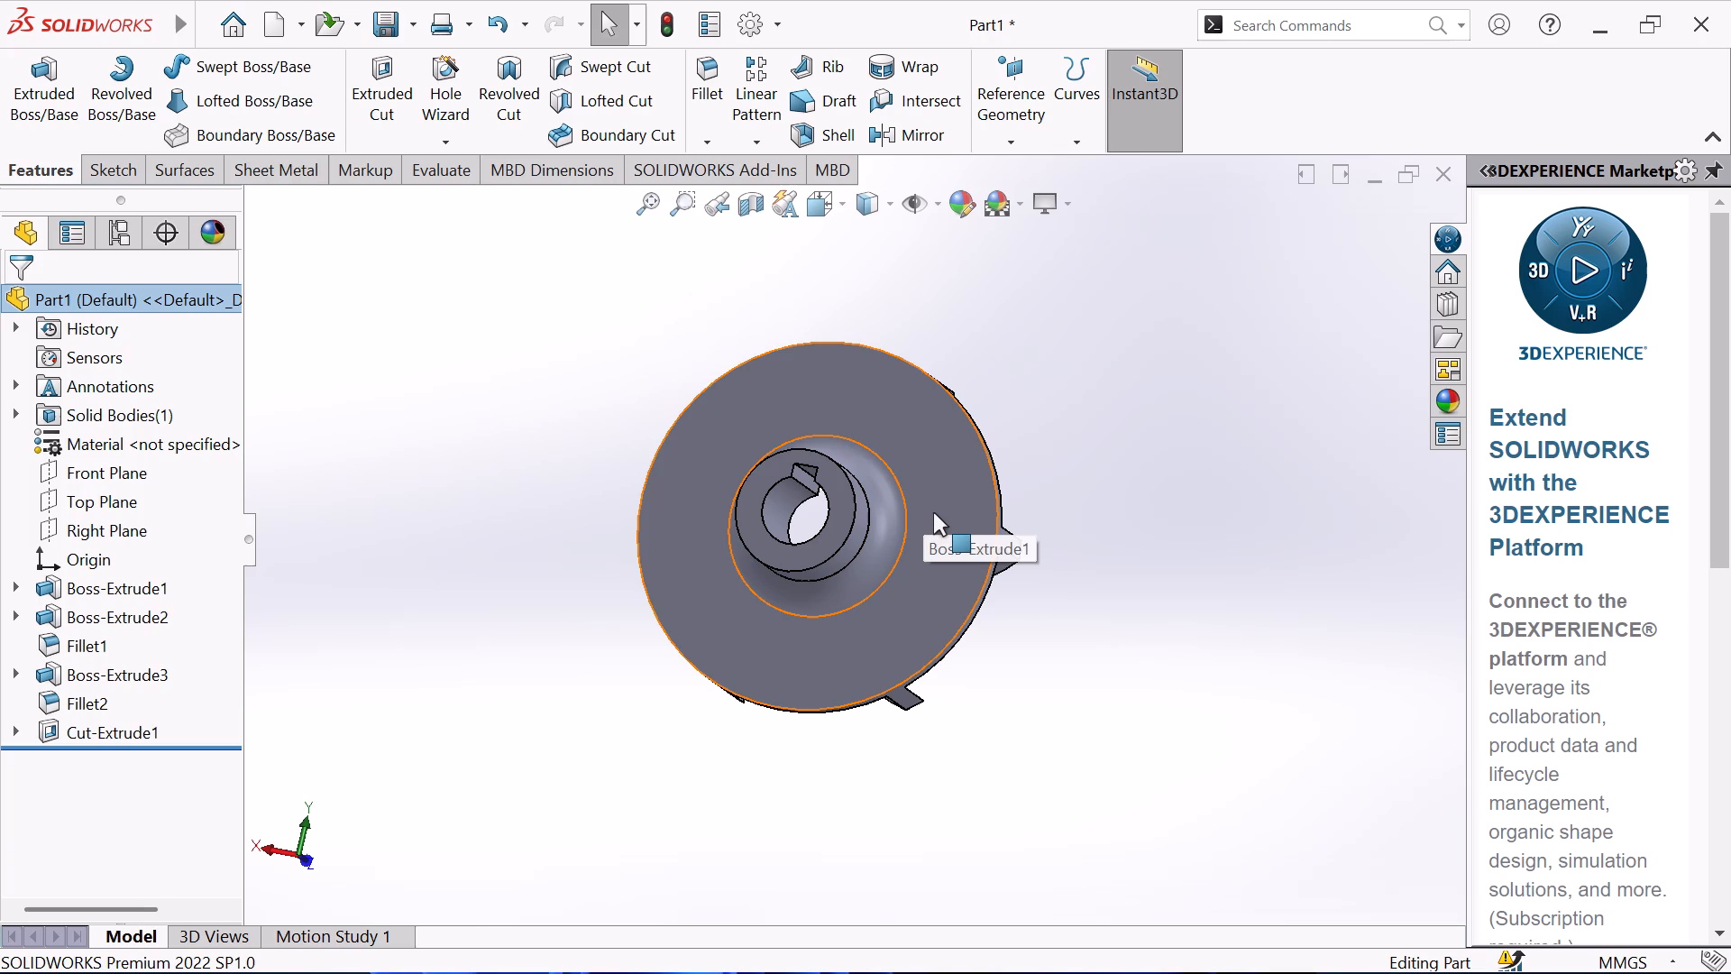
middle_click_drag(1039, 491, 733, 378)
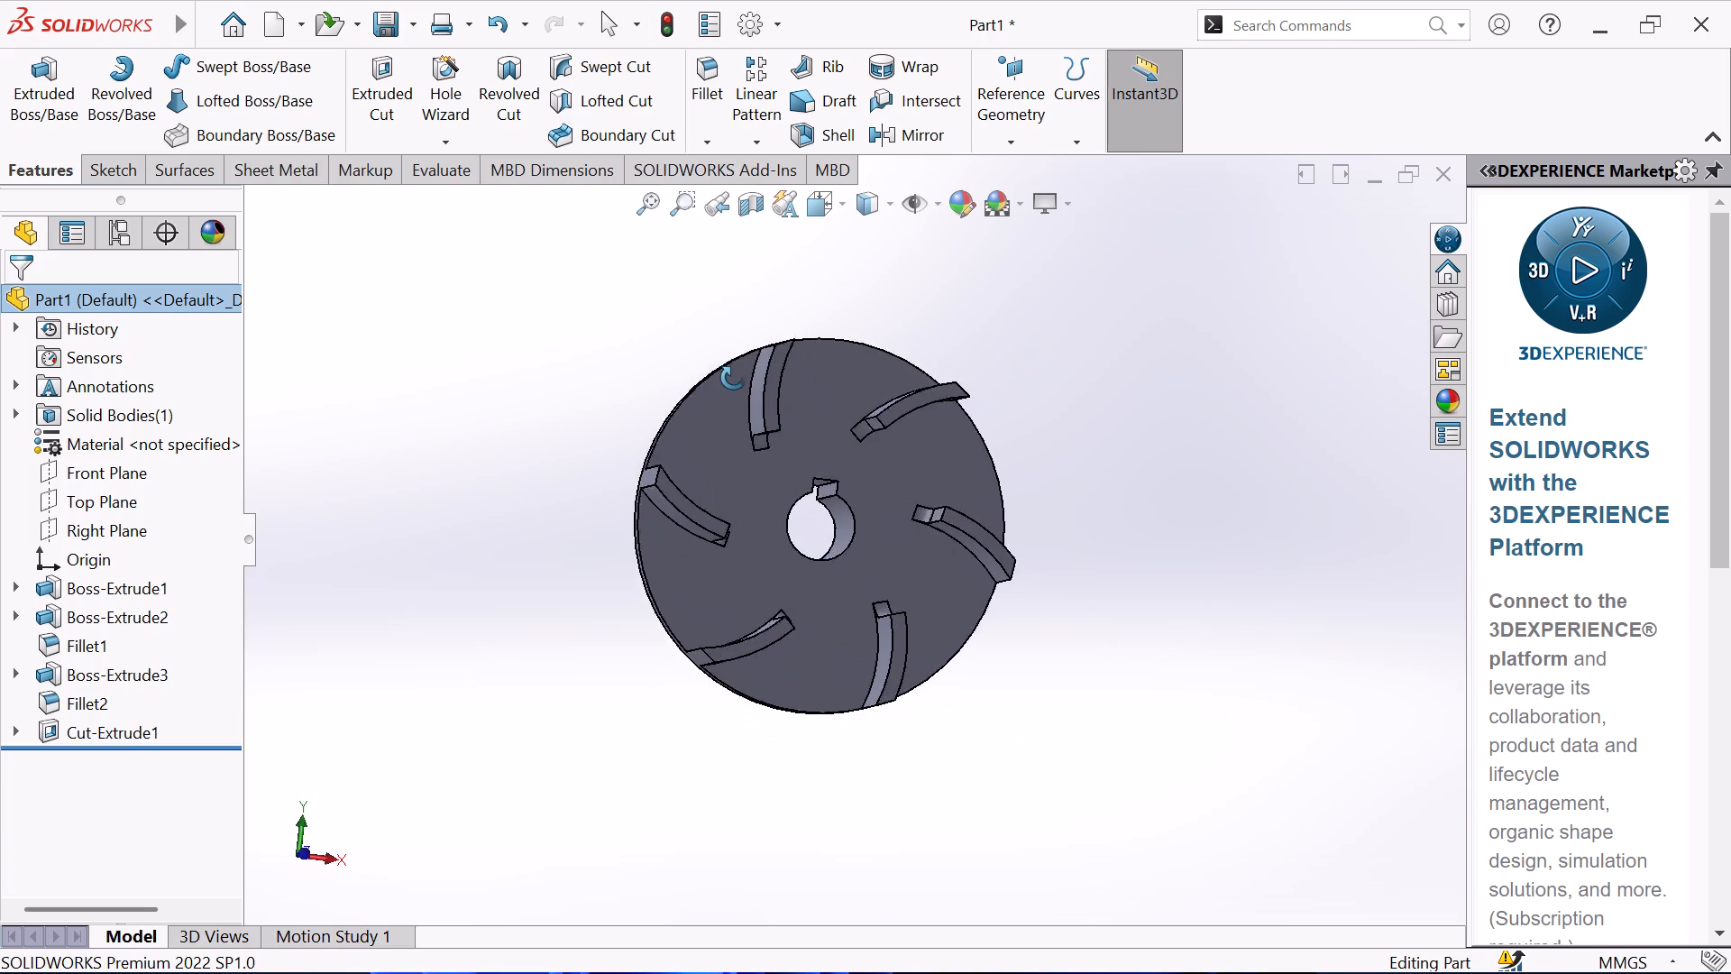
middle_click_drag(733, 378, 731, 375)
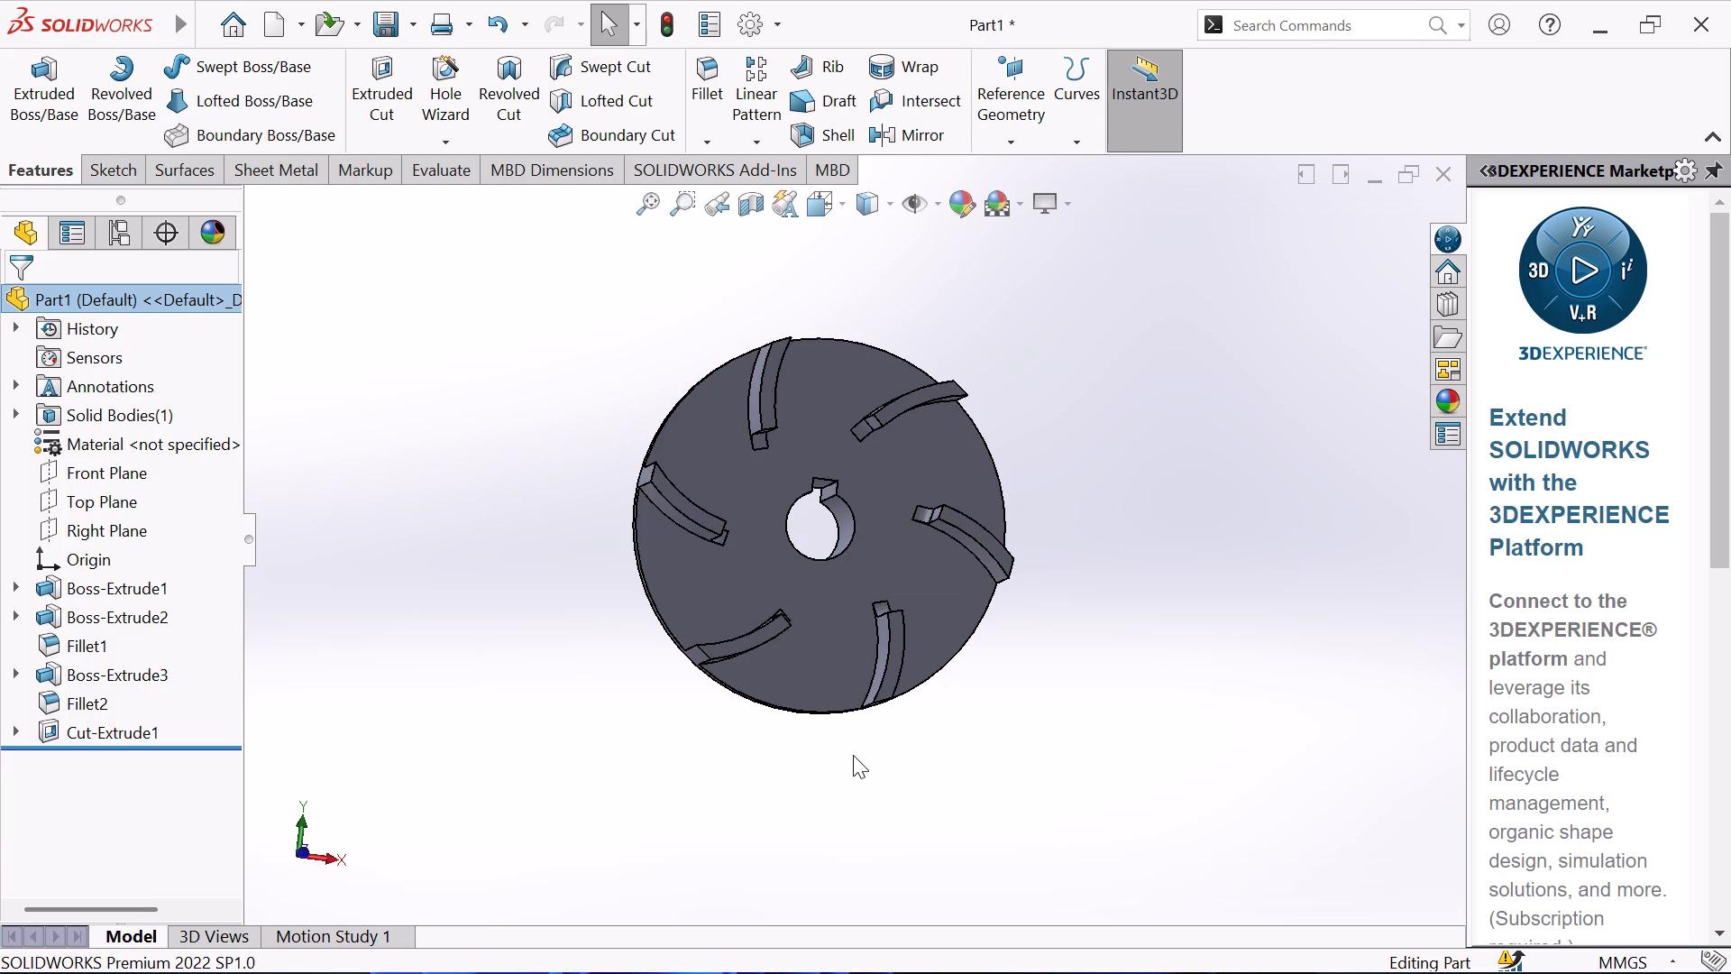
Save the part under the file name impeller as a SOLIDWORKS Part.
key("ctrl+s")
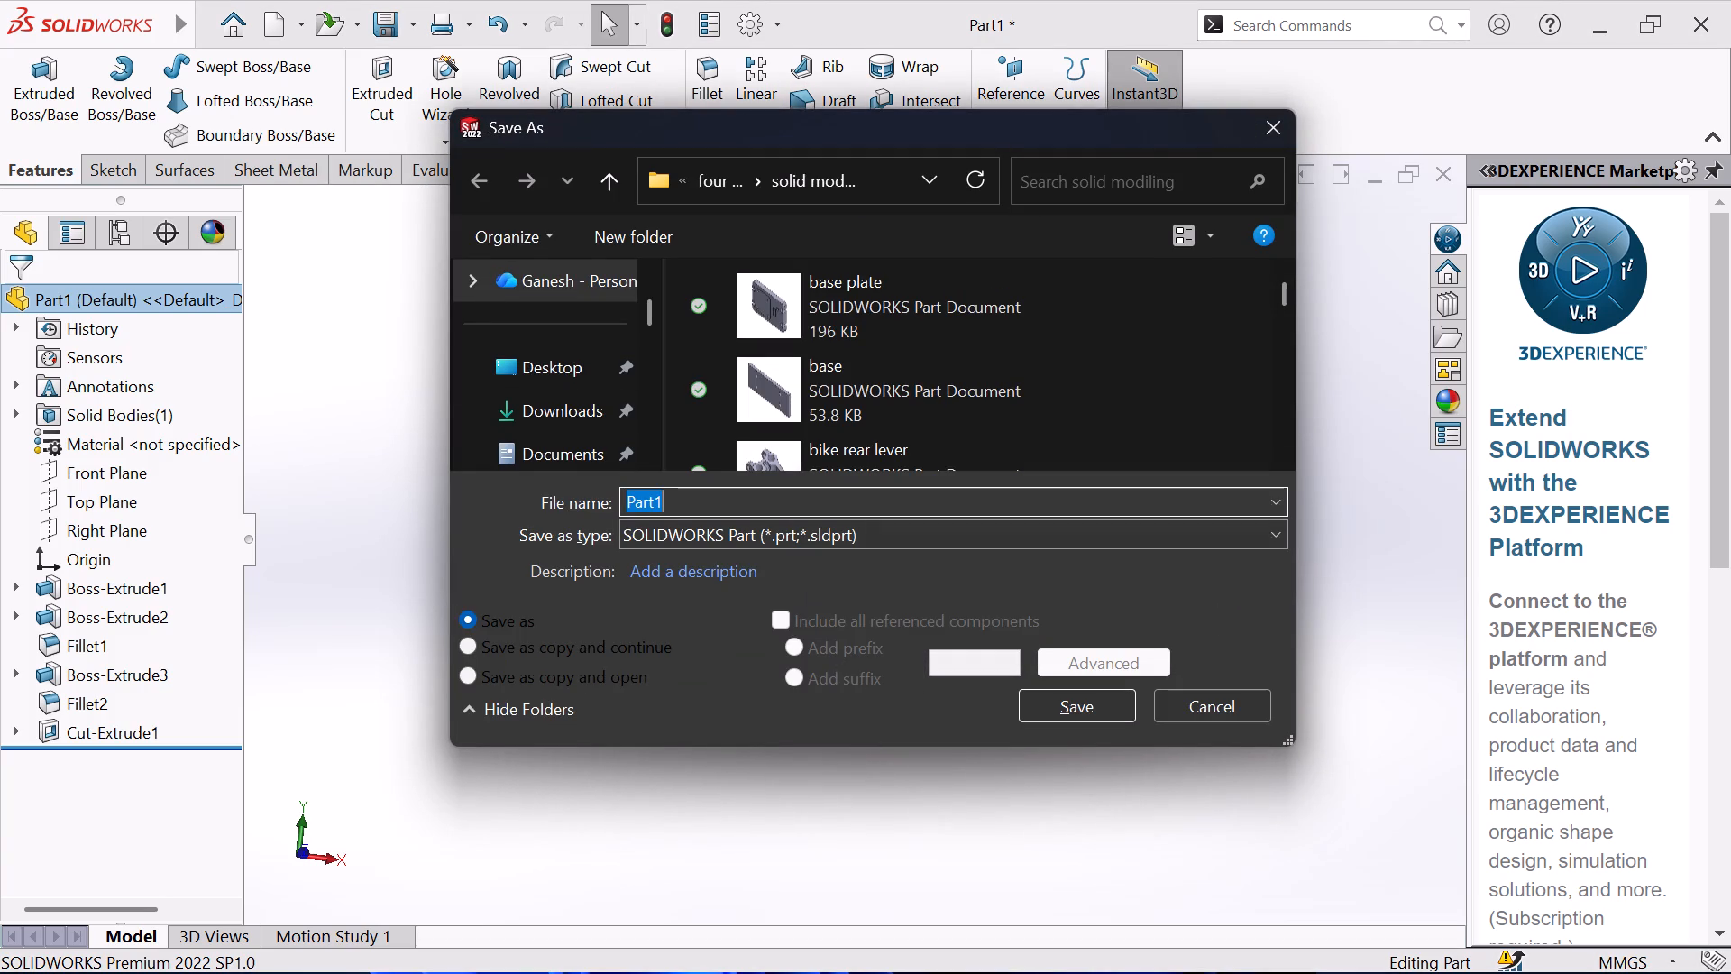
type("imp")
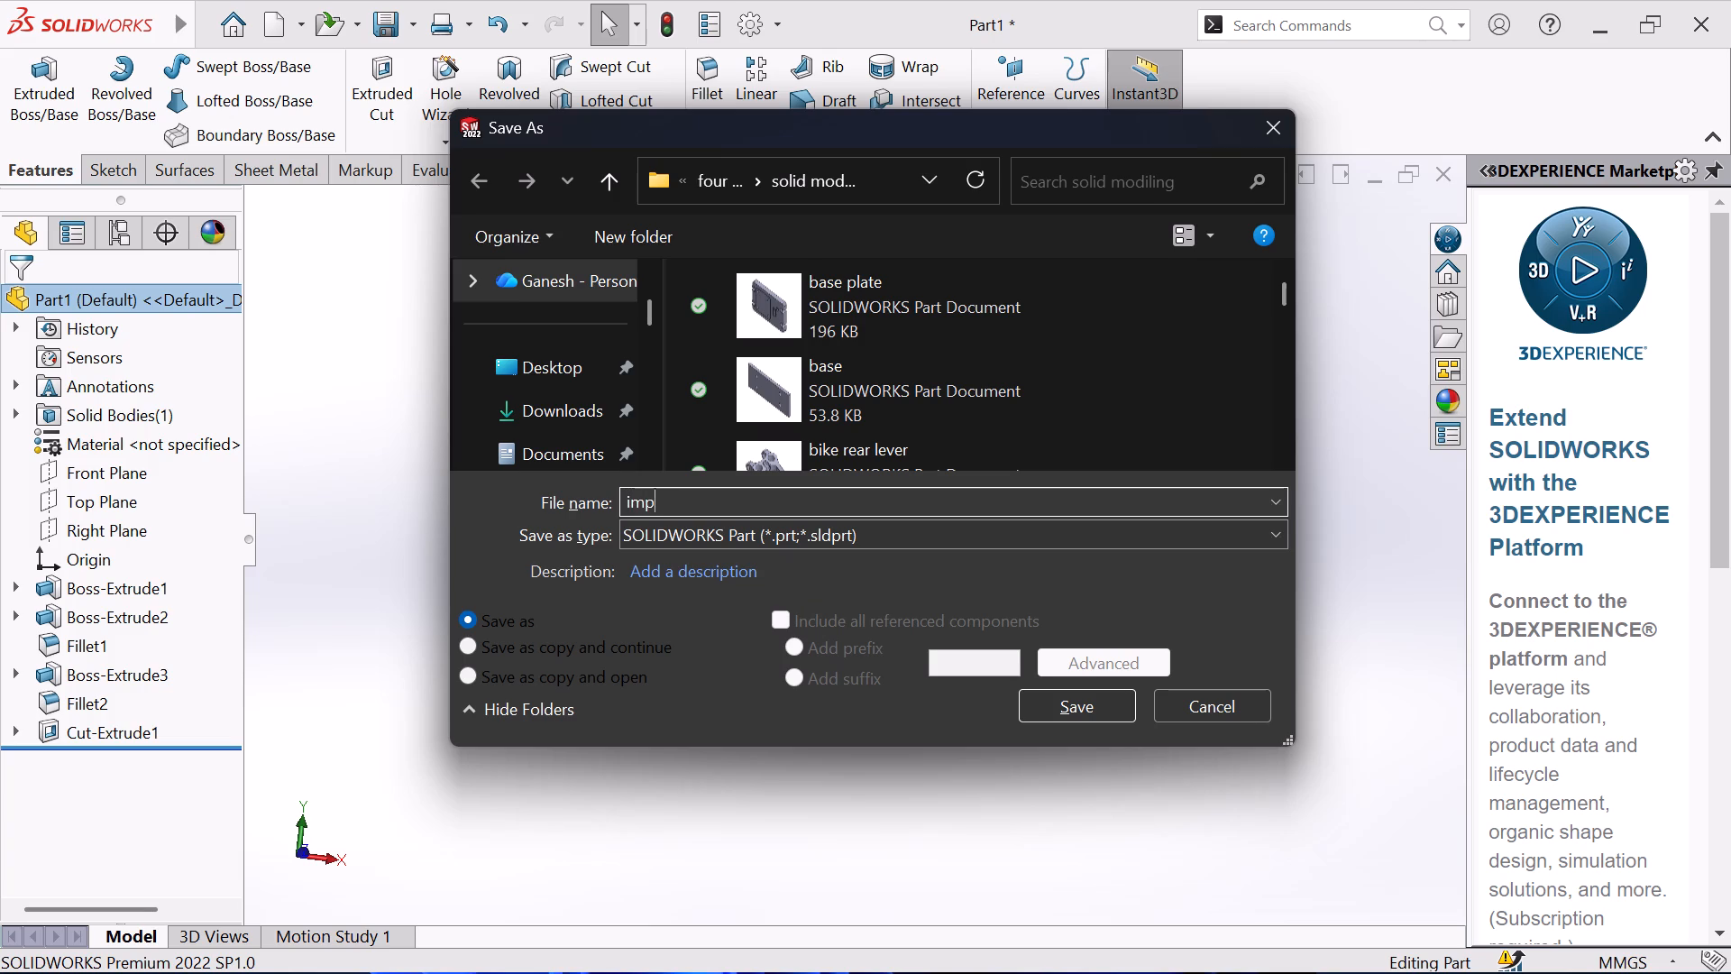
type("eller")
key("Return")
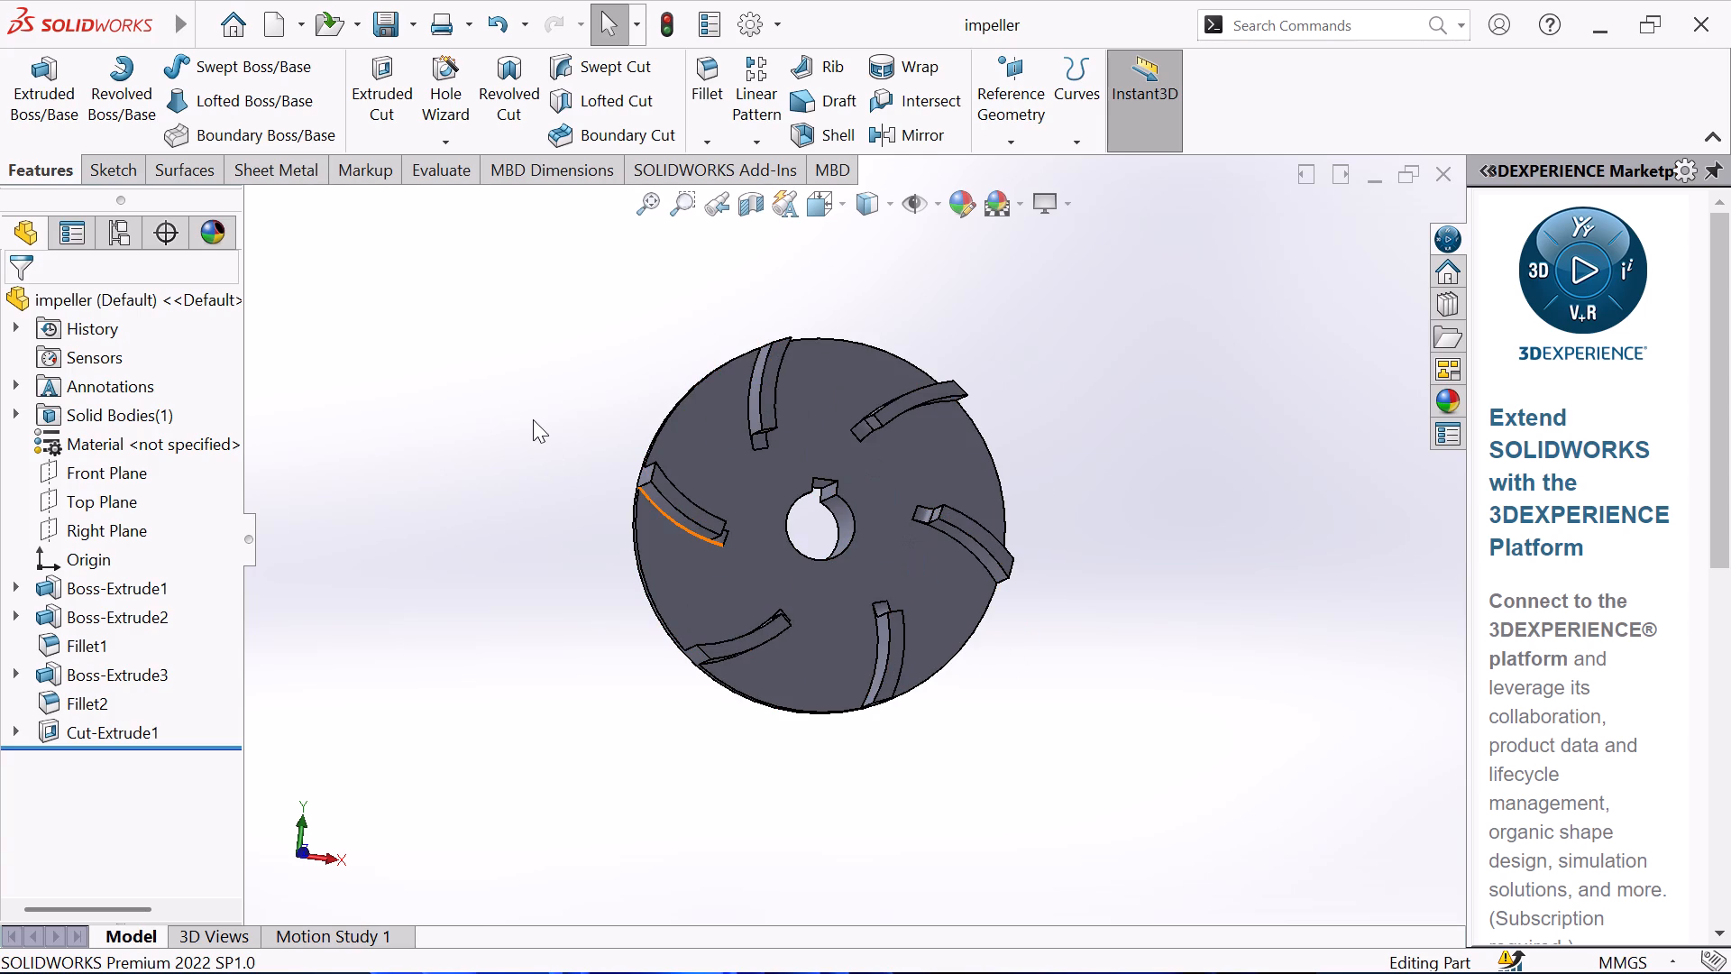
Examine the saved impeller face-on with the whole part fitted in view, and from the side.
middle_click_drag(533, 419, 488, 467)
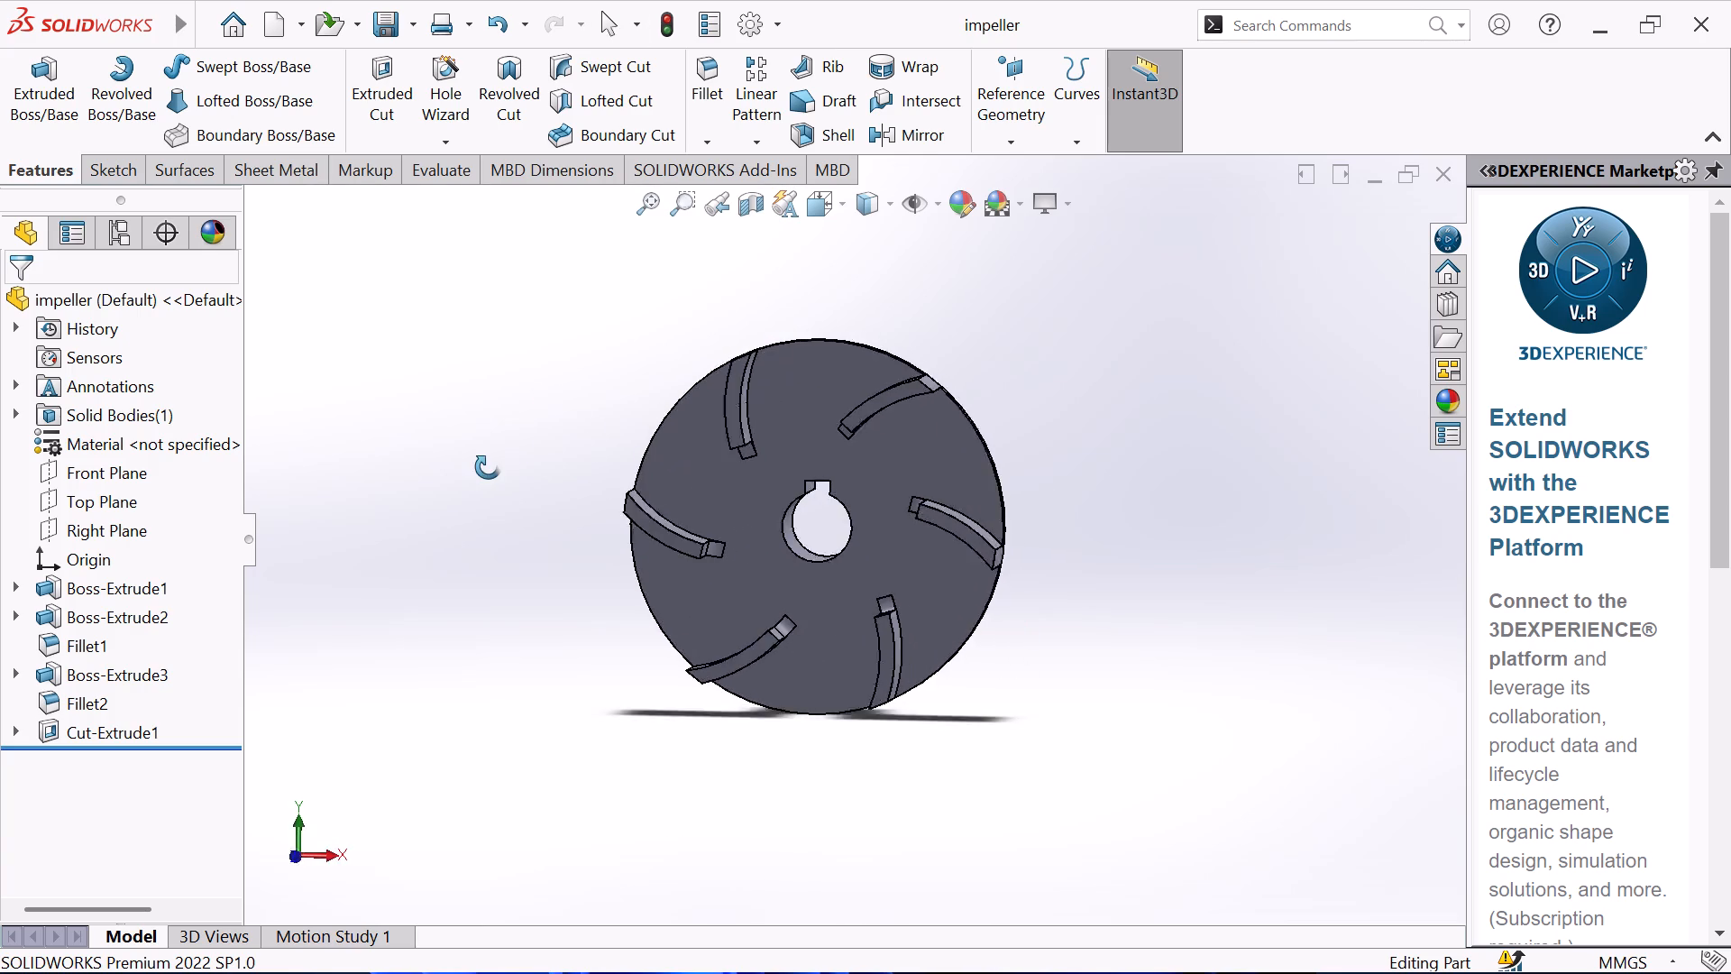
middle_click_drag(488, 467, 517, 454)
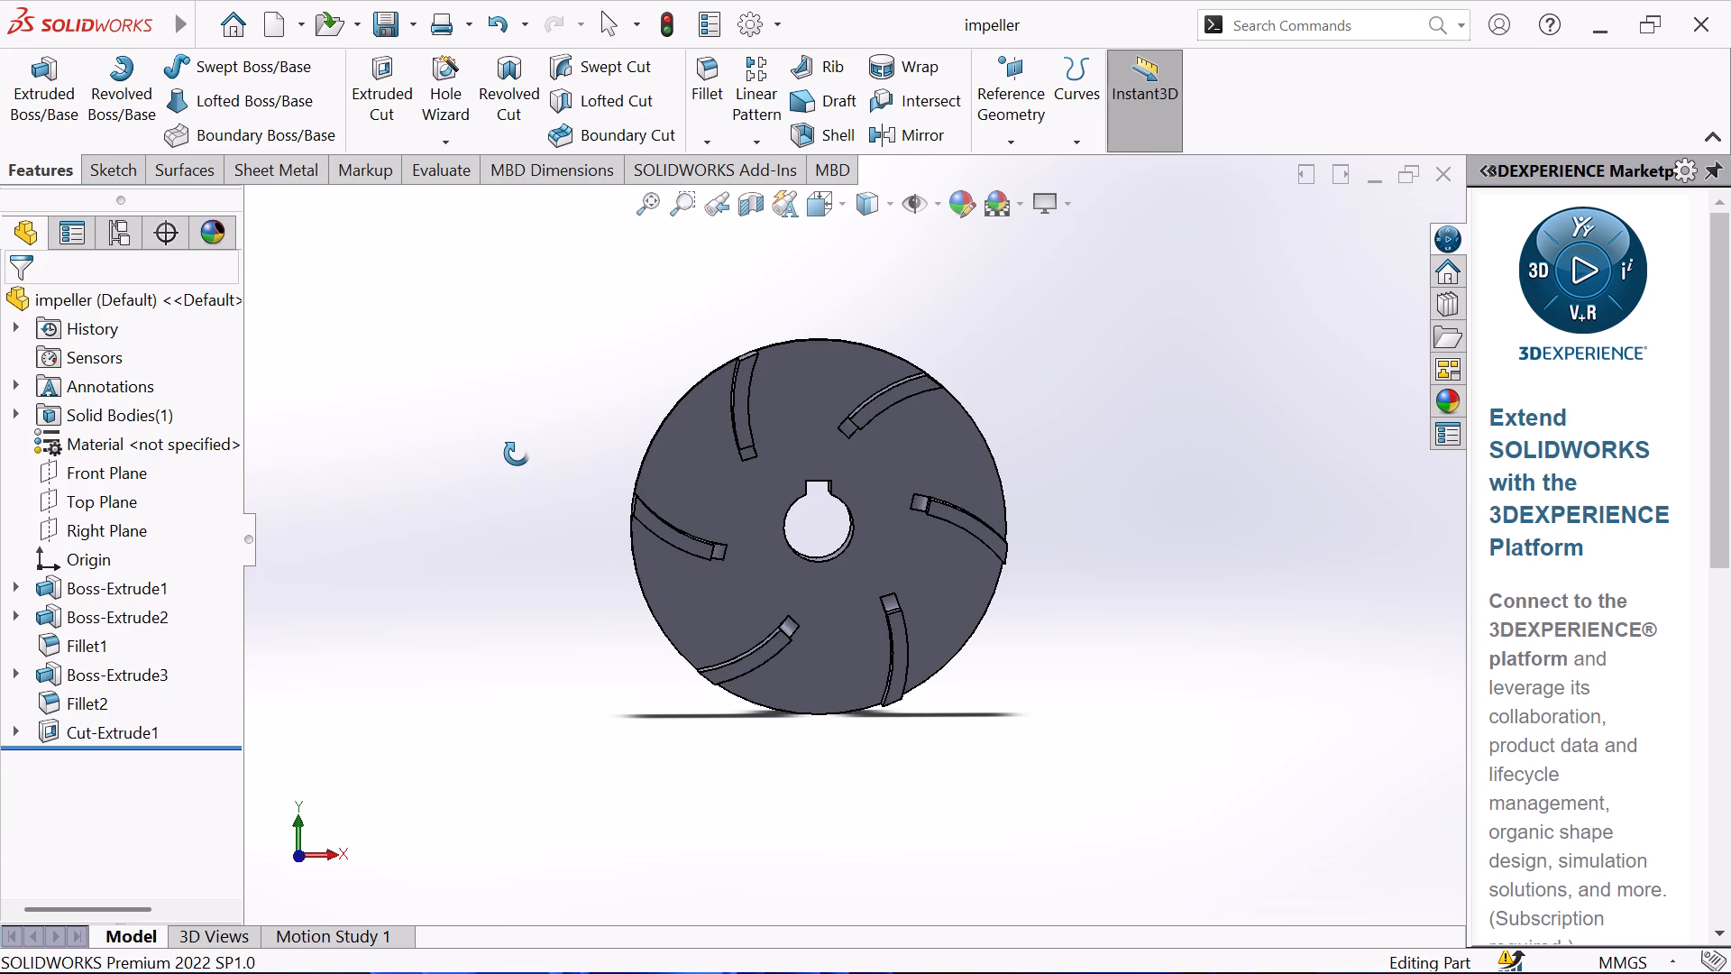
middle_click_drag(517, 454, 517, 449)
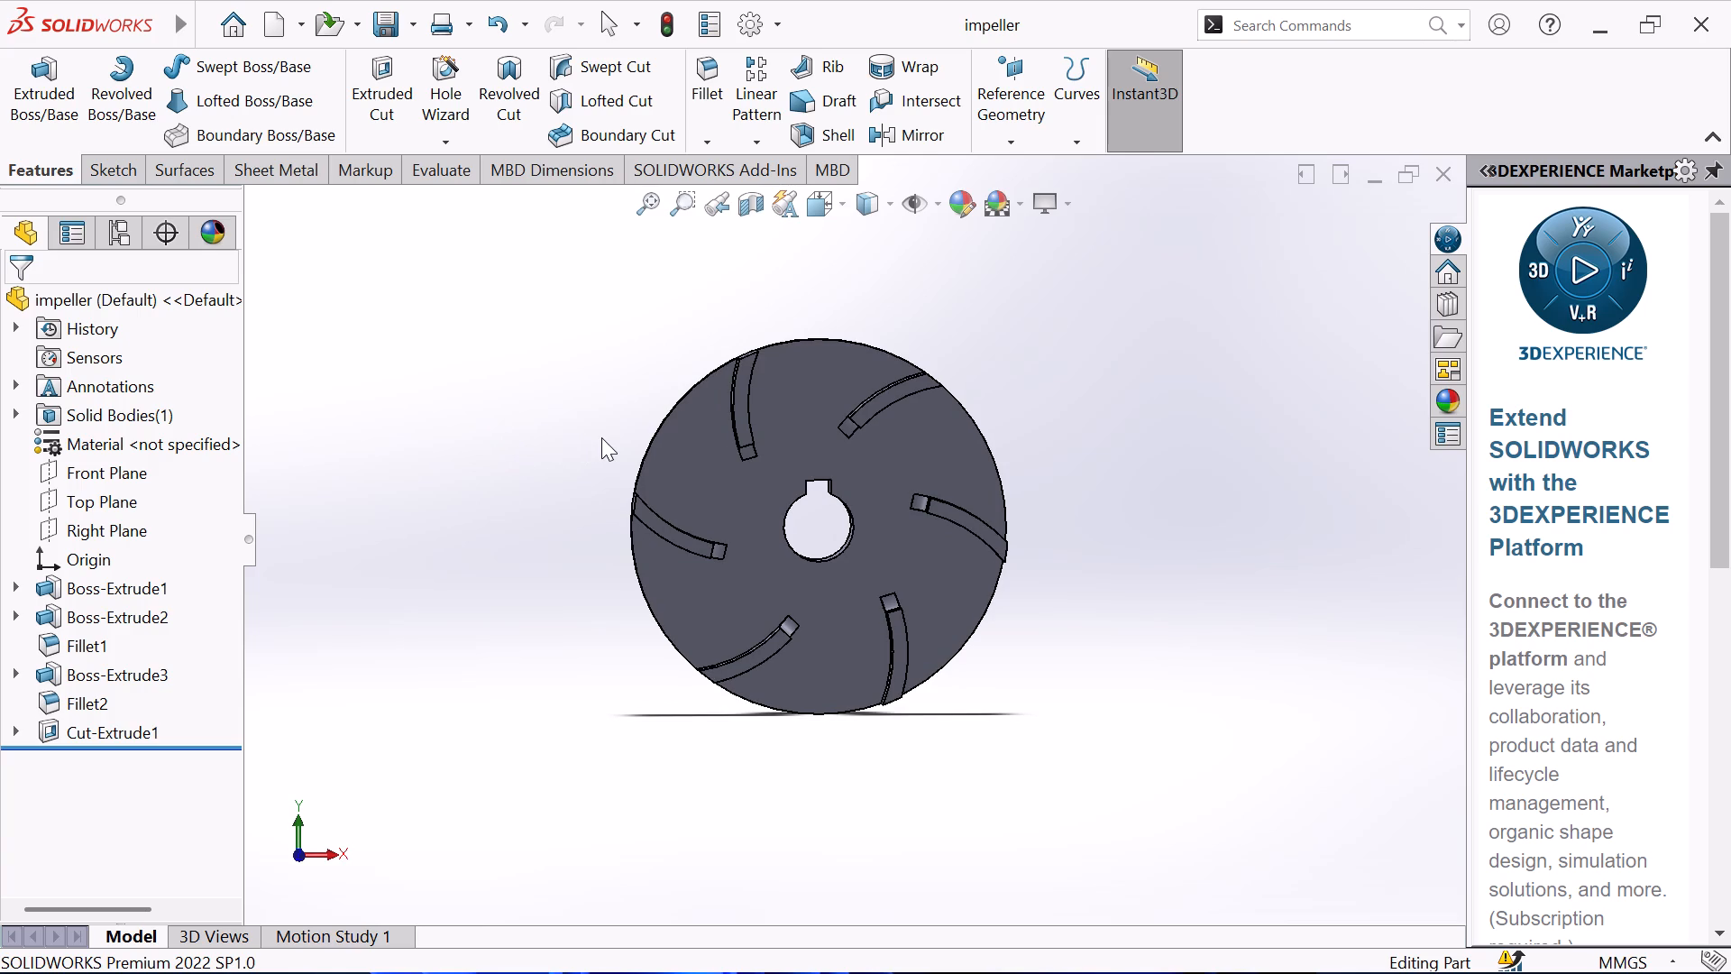
left_click(652, 207)
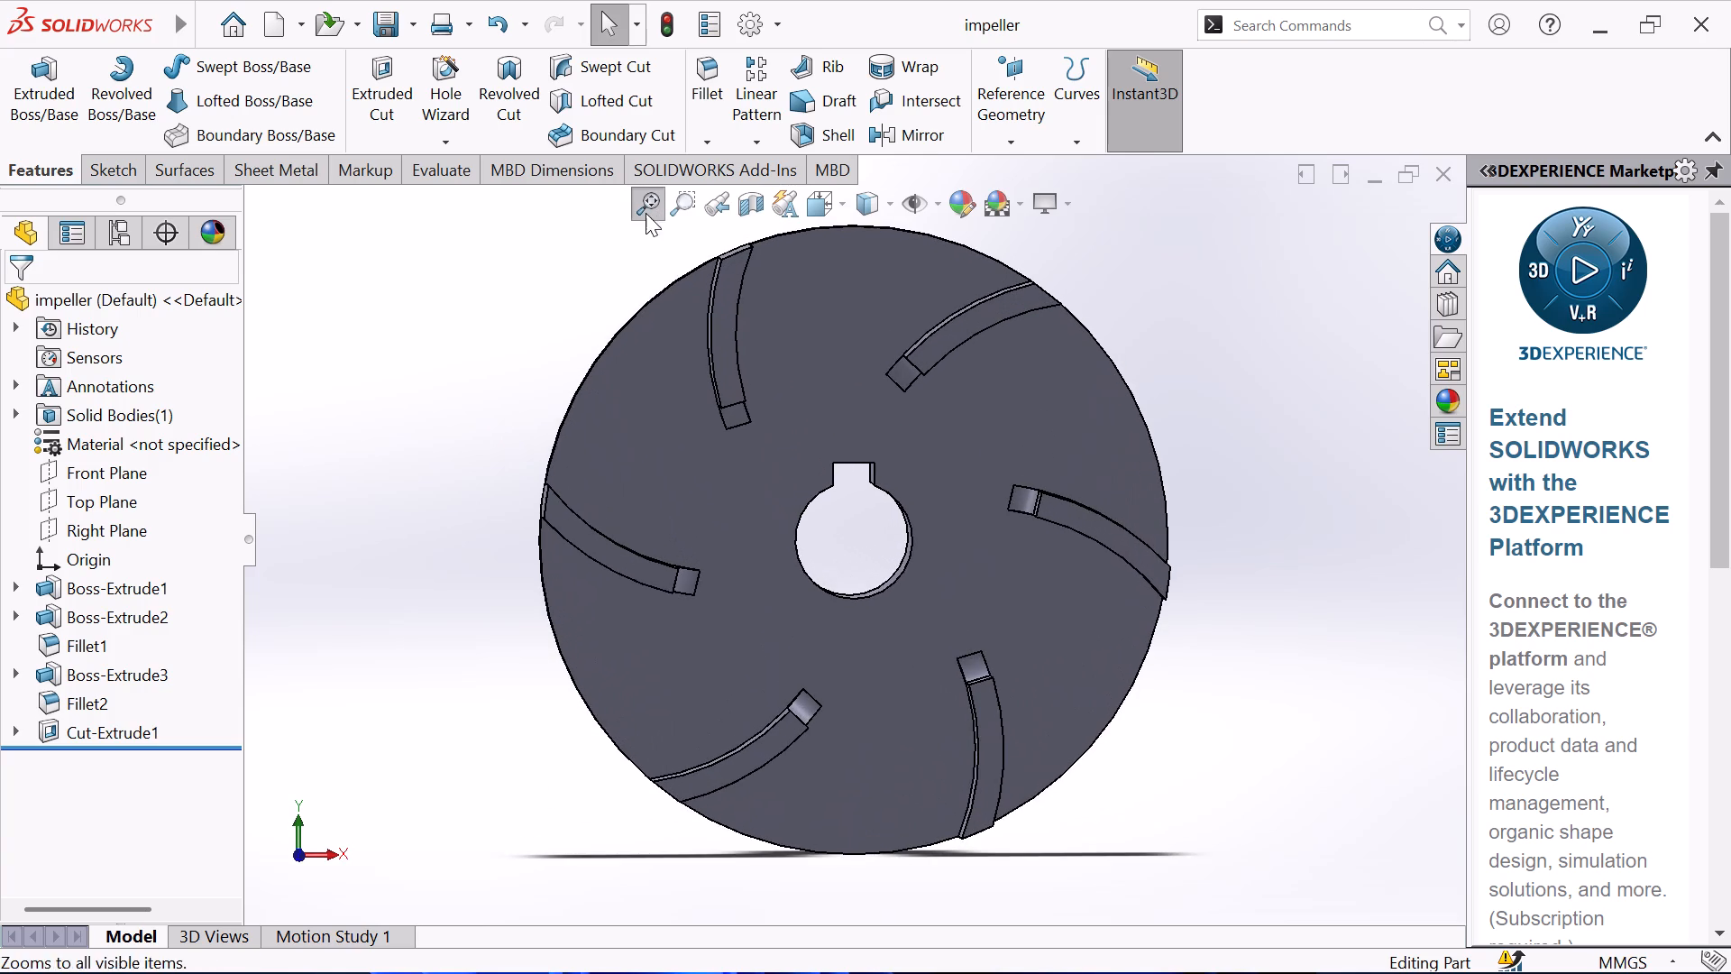
left_click(574, 331)
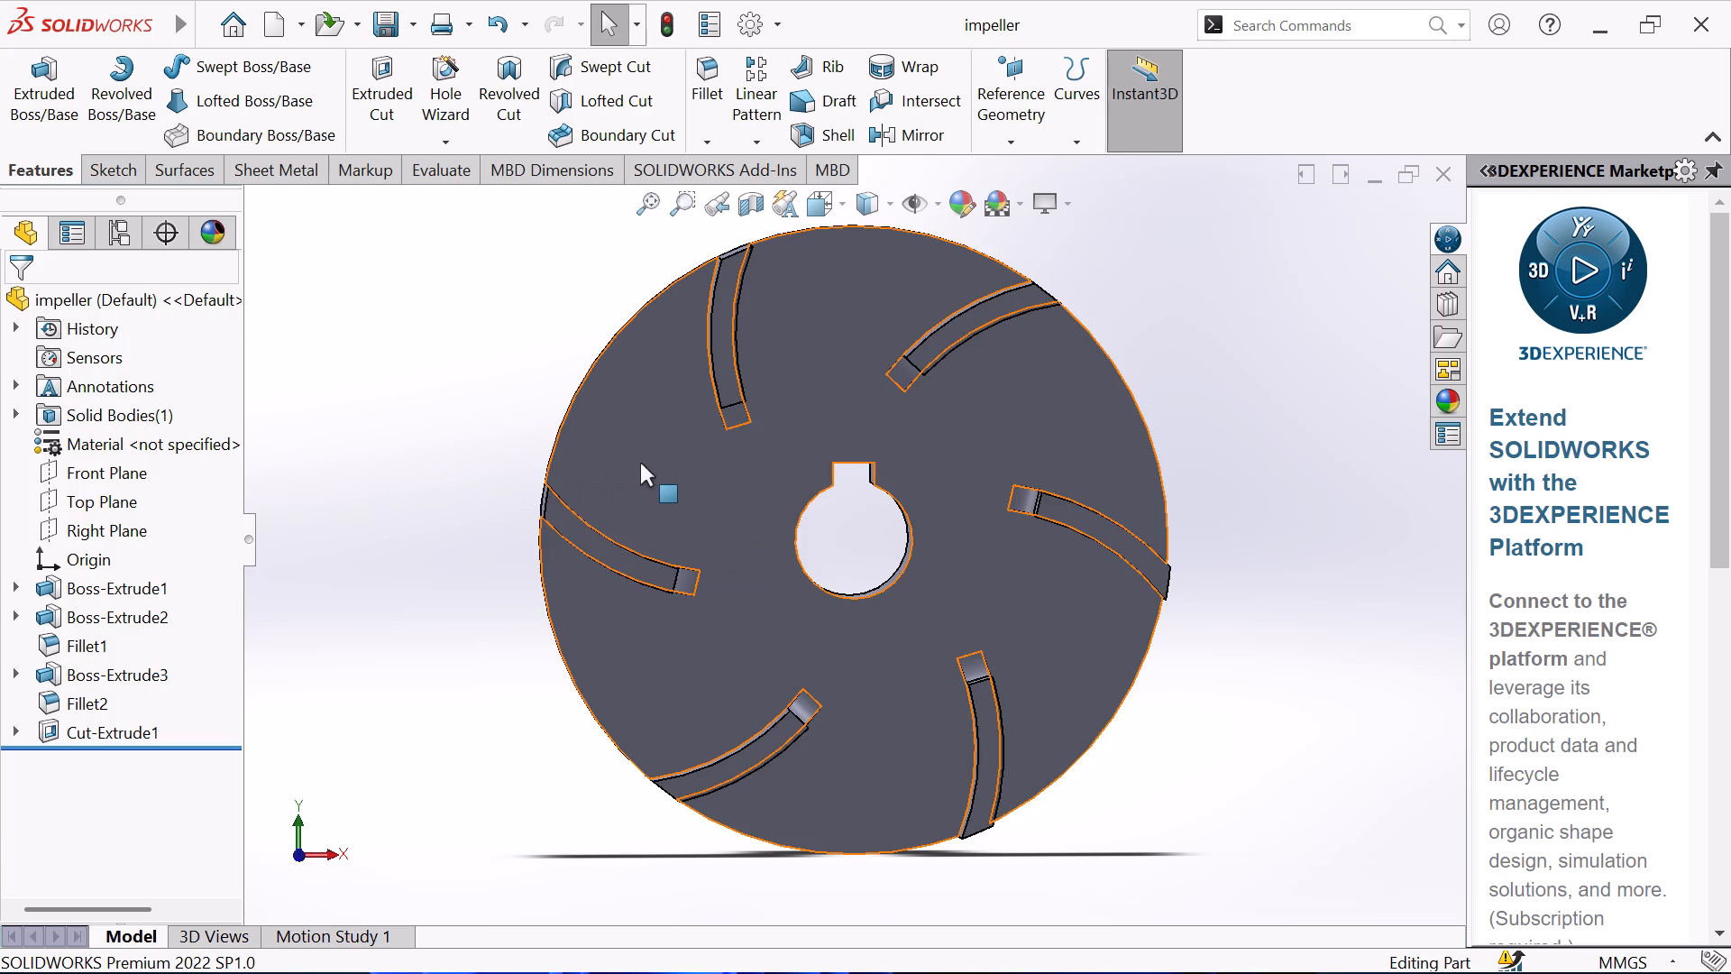
scroll(705, 466, "up", 2)
middle_click_drag(711, 469, 824, 539)
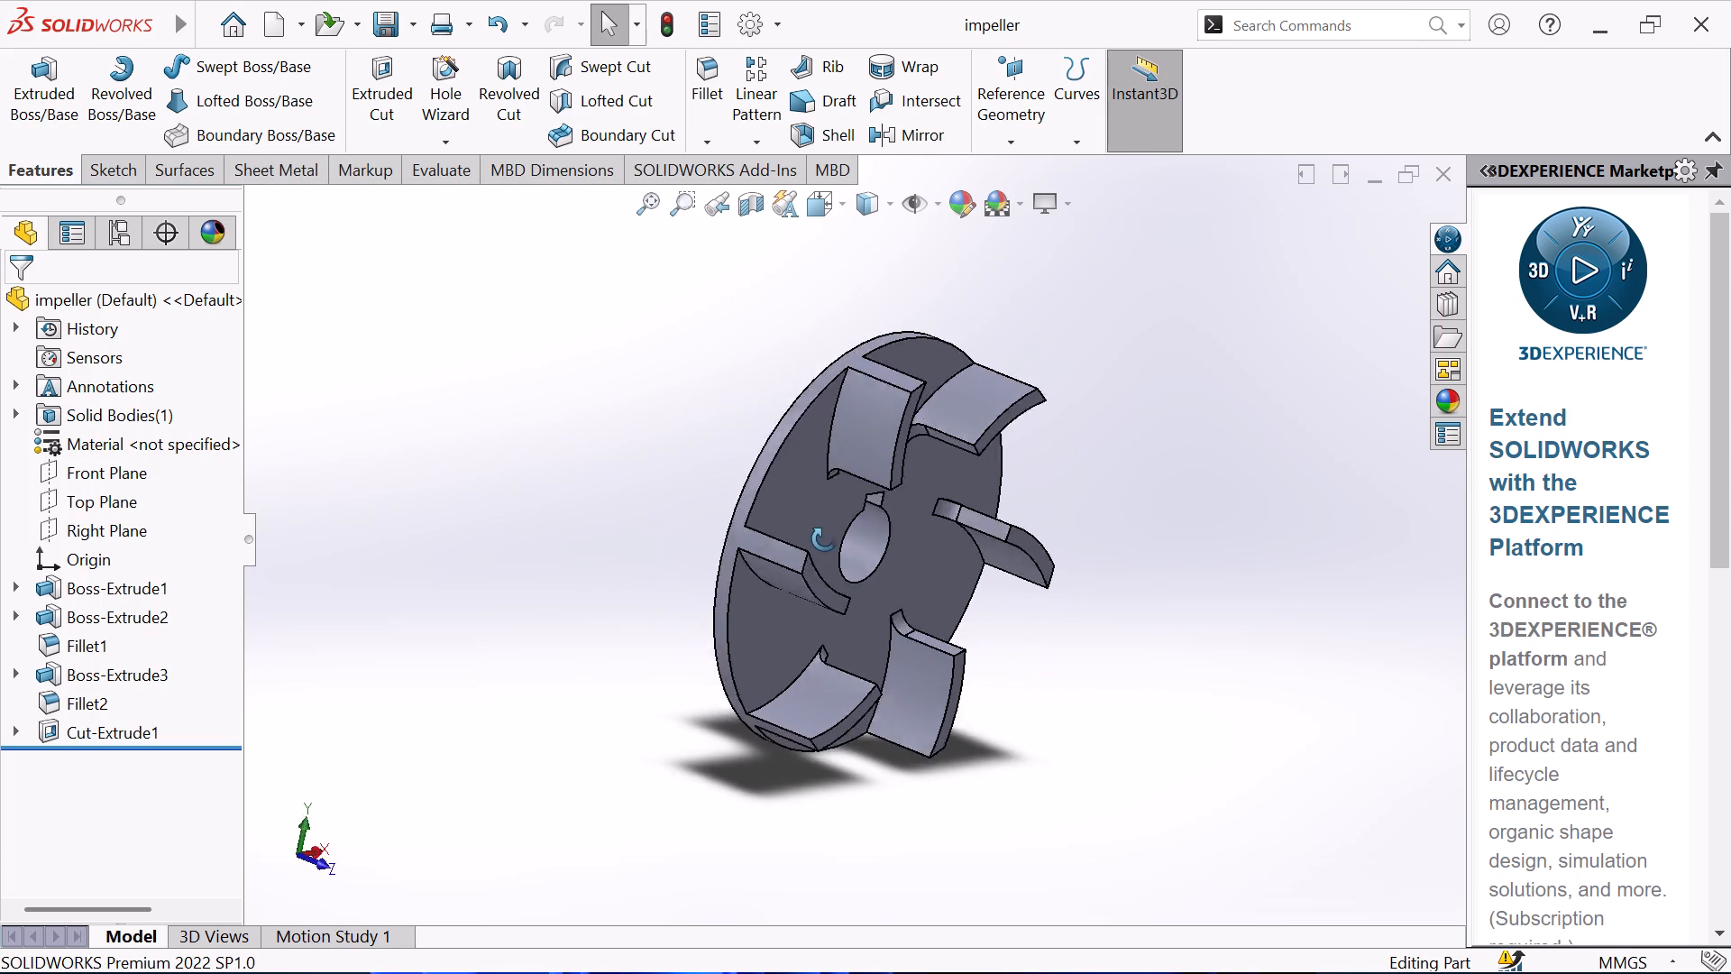
middle_click_drag(824, 539, 895, 532)
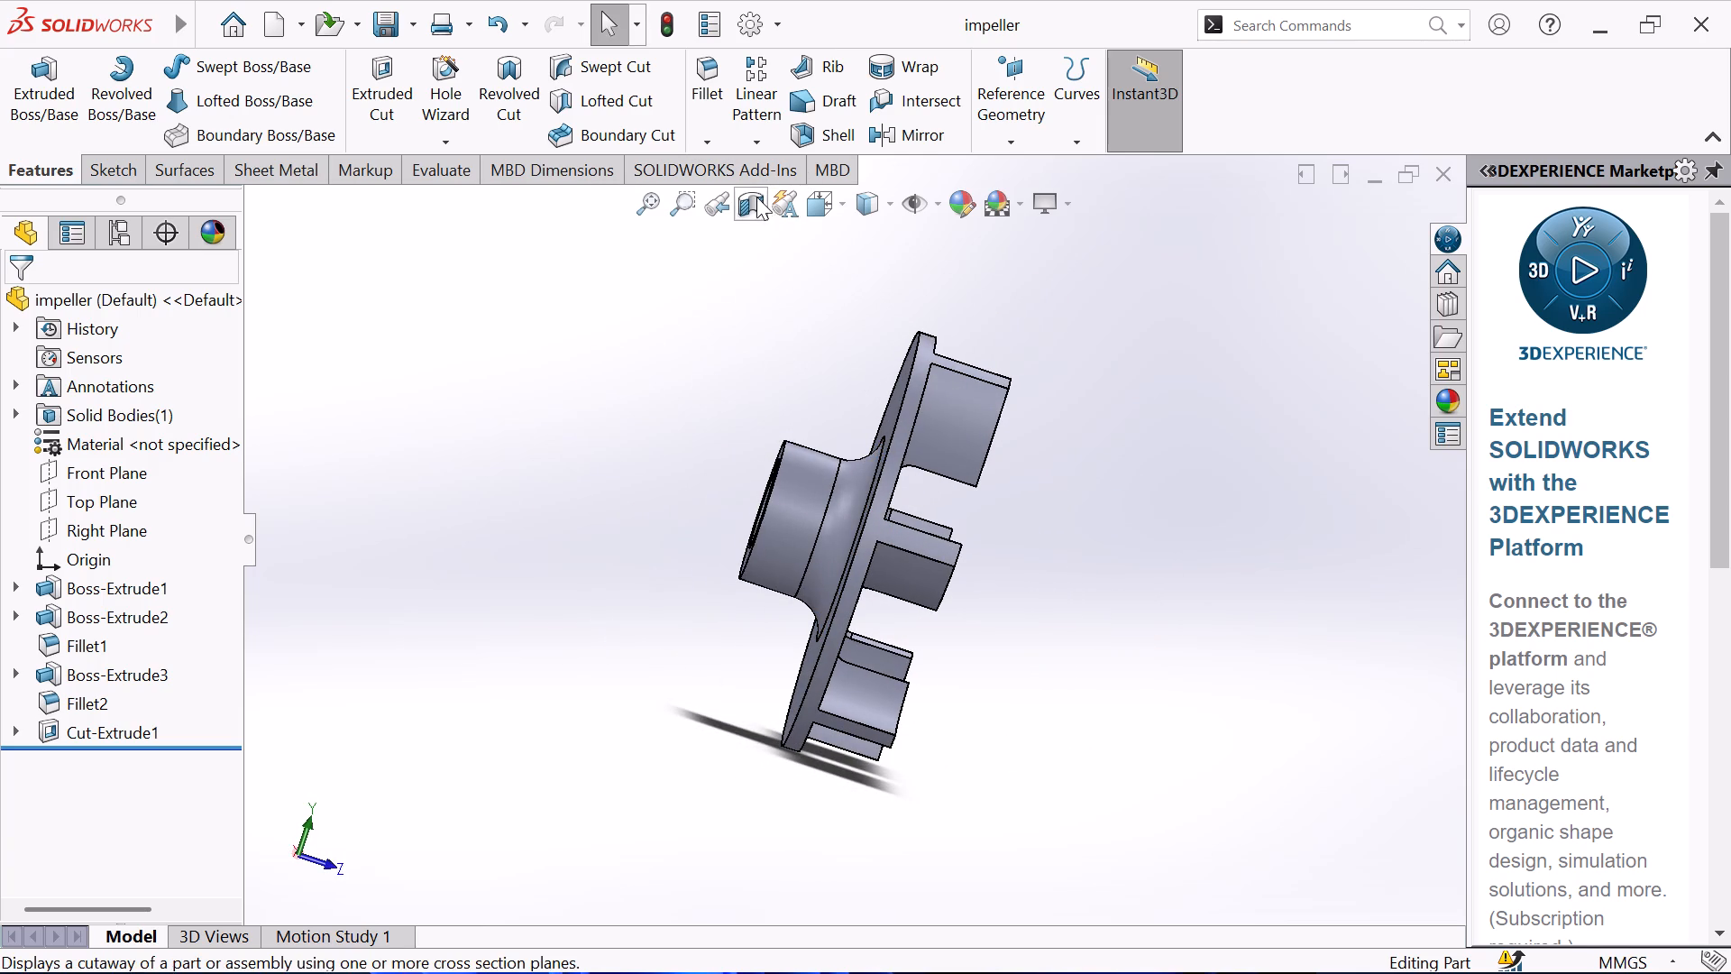
Start a section view of the impeller on the Top Plane and examine the cut disc, boss and bore from several angles.
left_click(756, 198)
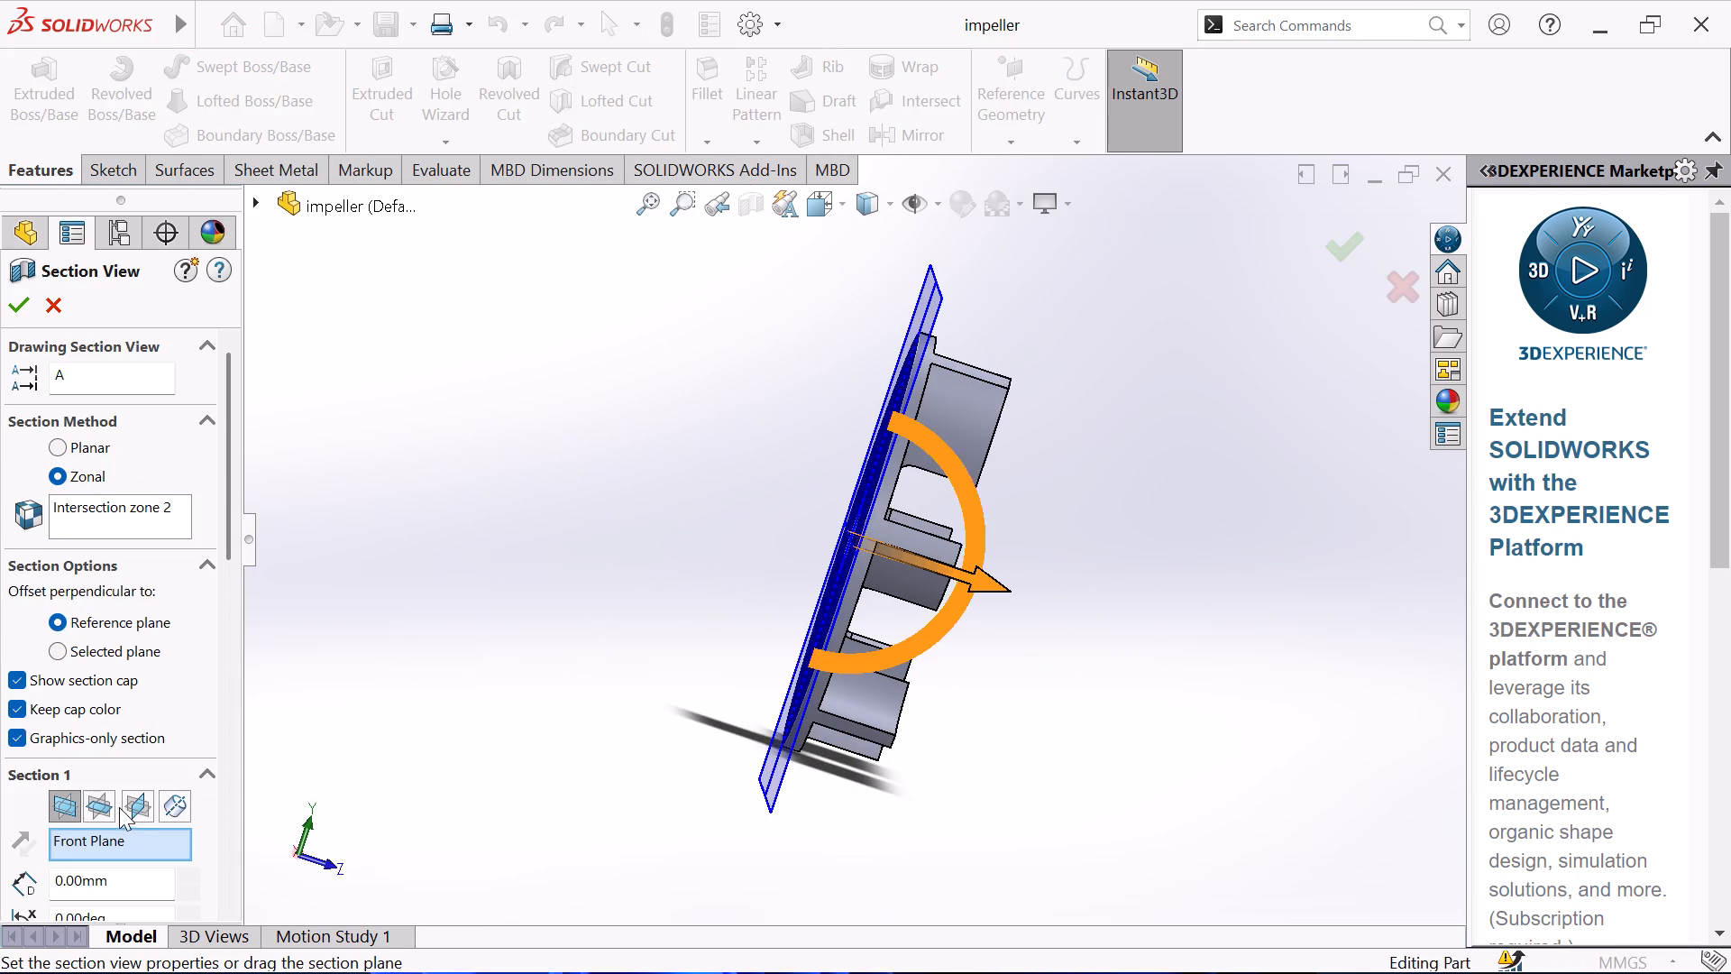
left_click(101, 804)
middle_click_drag(733, 418, 725, 484)
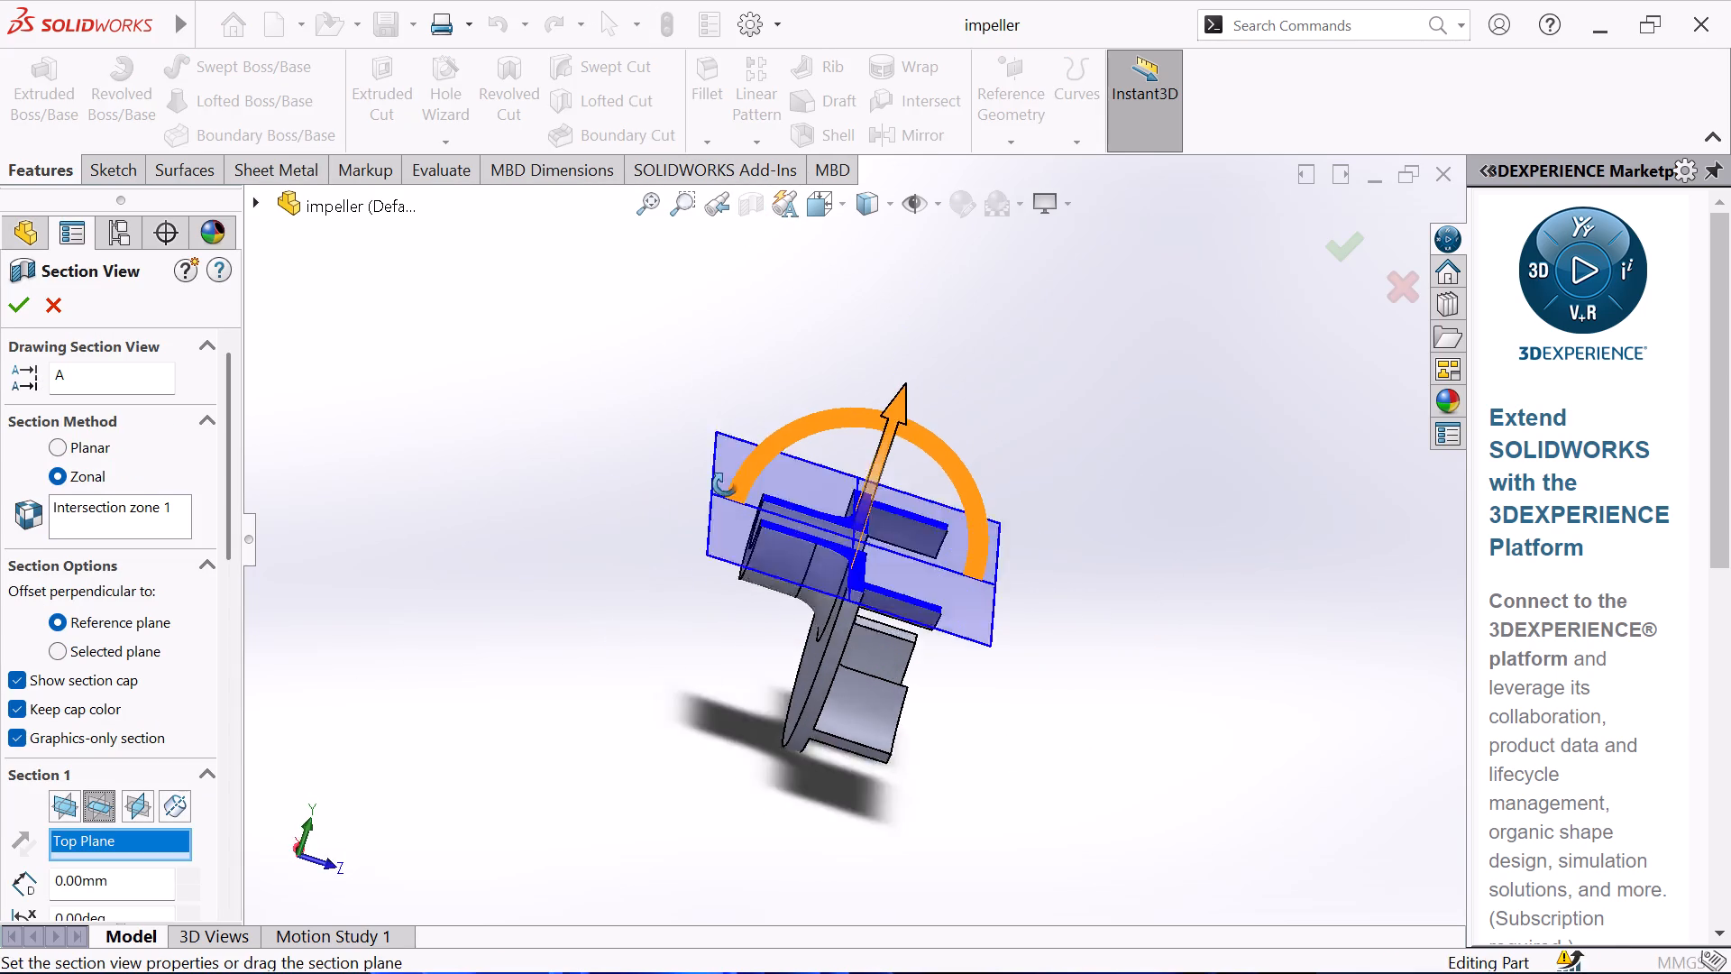
middle_click_drag(725, 484, 662, 753)
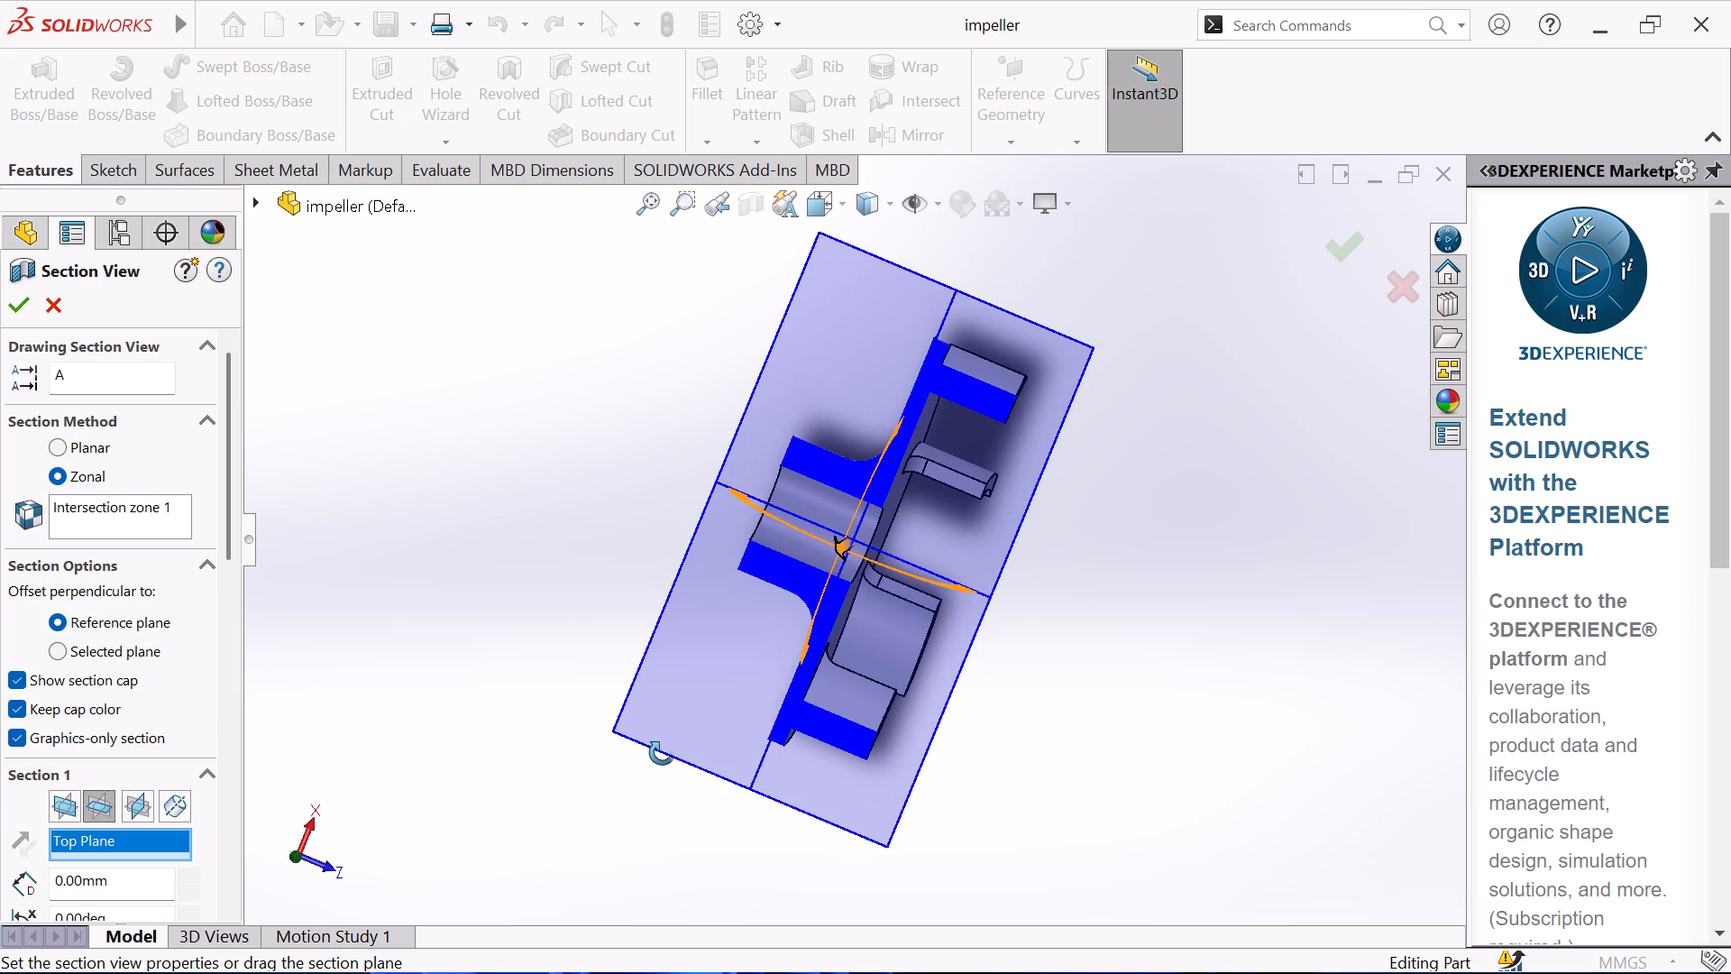
middle_click_drag(662, 753, 685, 842)
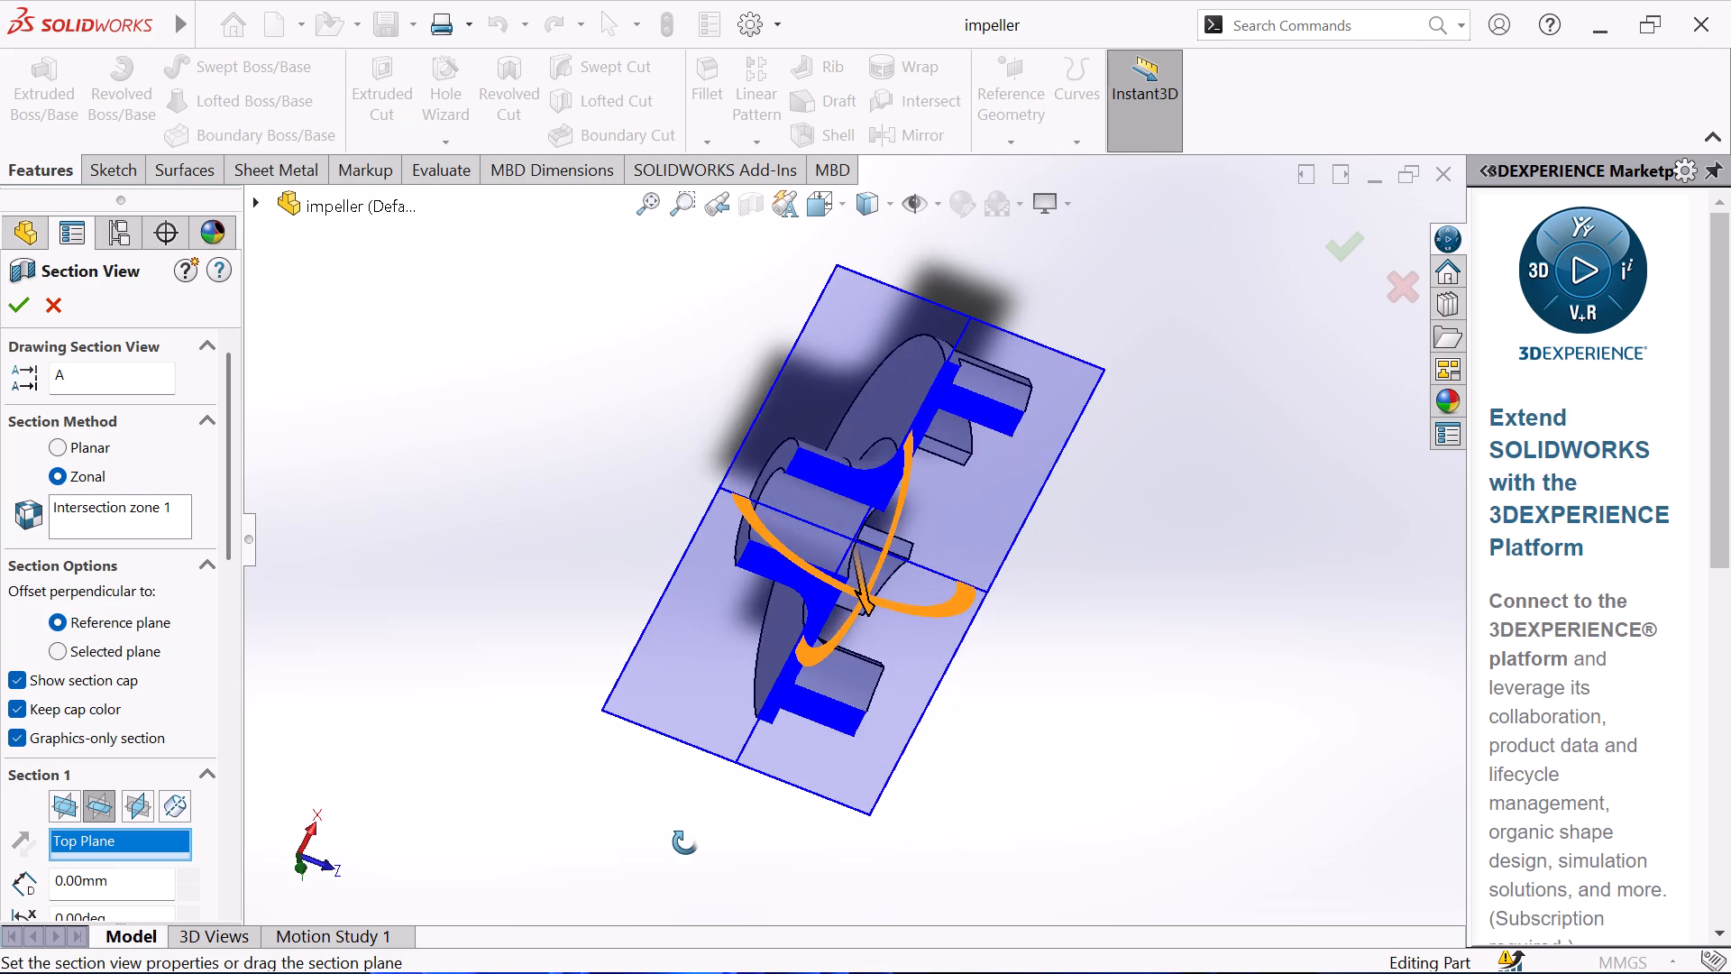
middle_click_drag(685, 842, 773, 767)
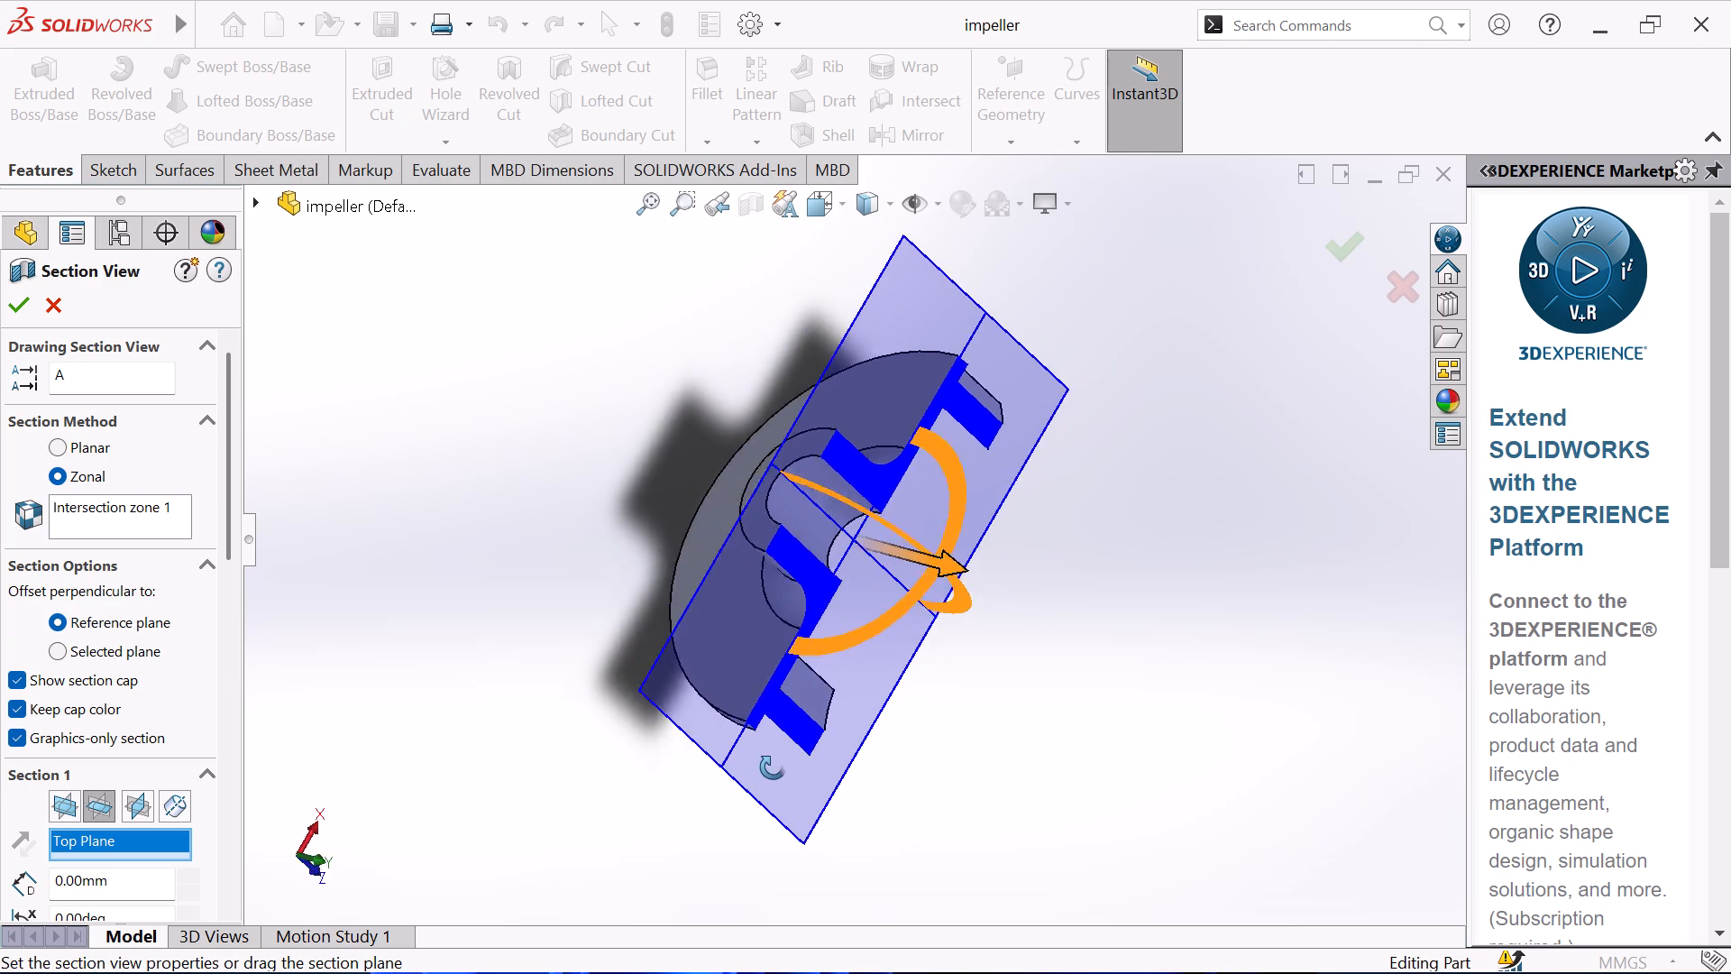
middle_click_drag(773, 767, 809, 740)
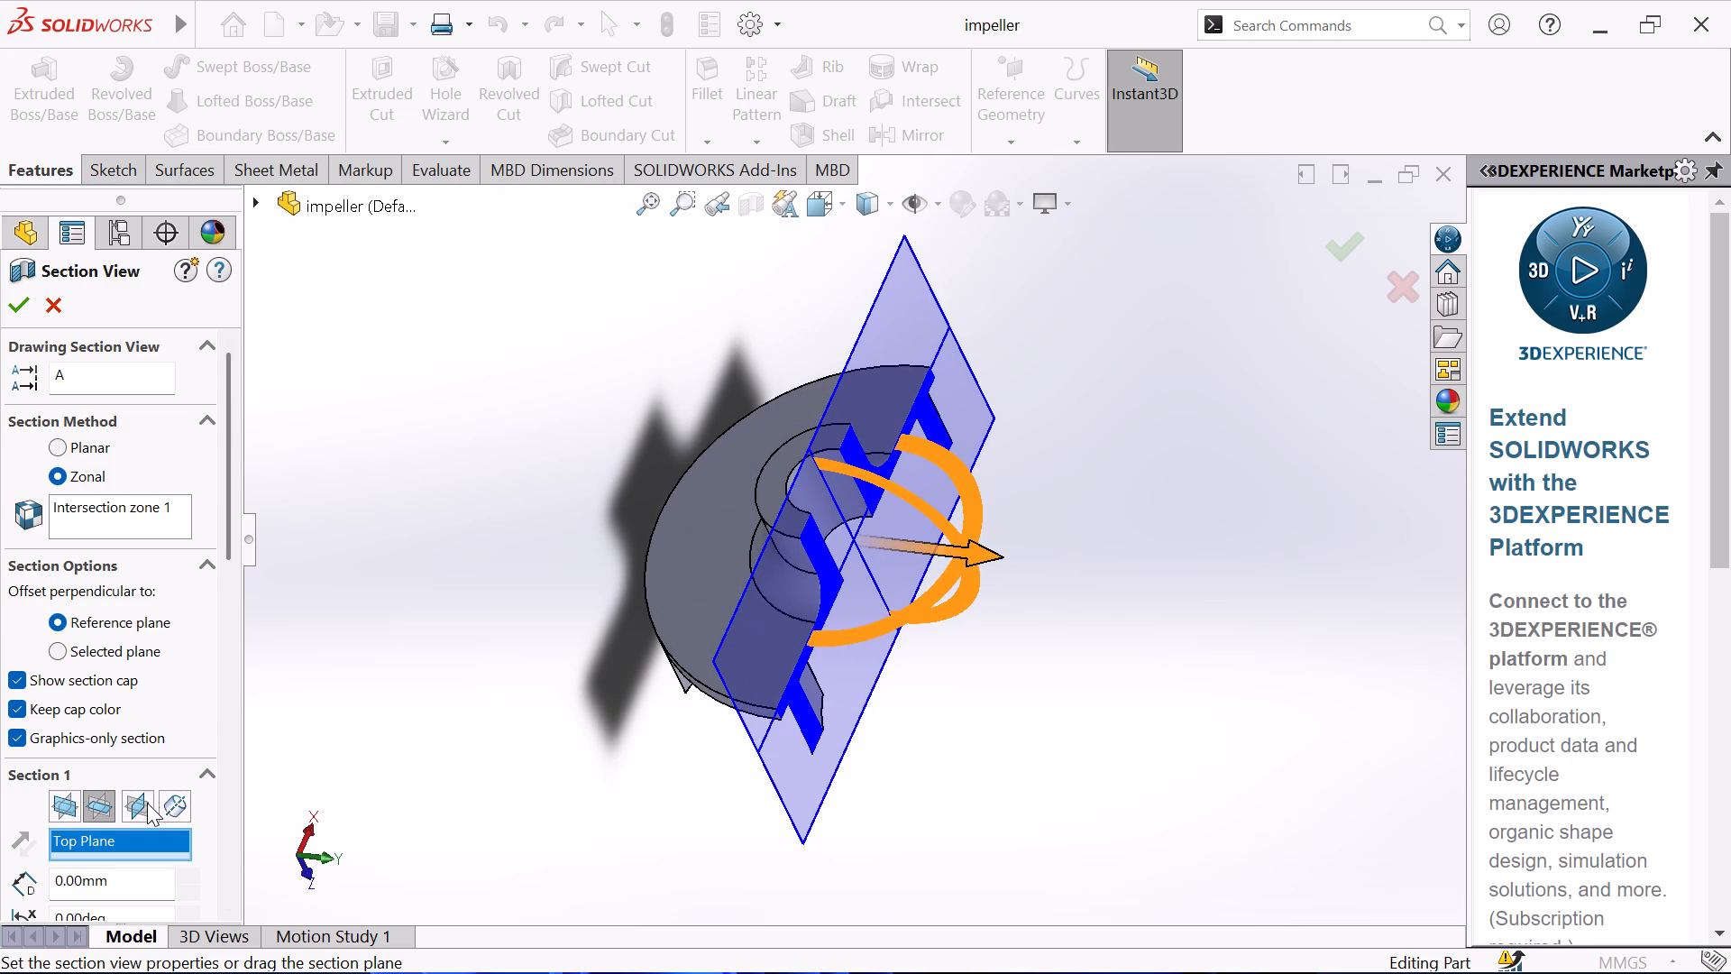
Switch the section to the Right Plane and examine the cut profile squarely, from the boss face and from the blade side.
left_click(147, 803)
middle_click_drag(1125, 519, 1172, 374)
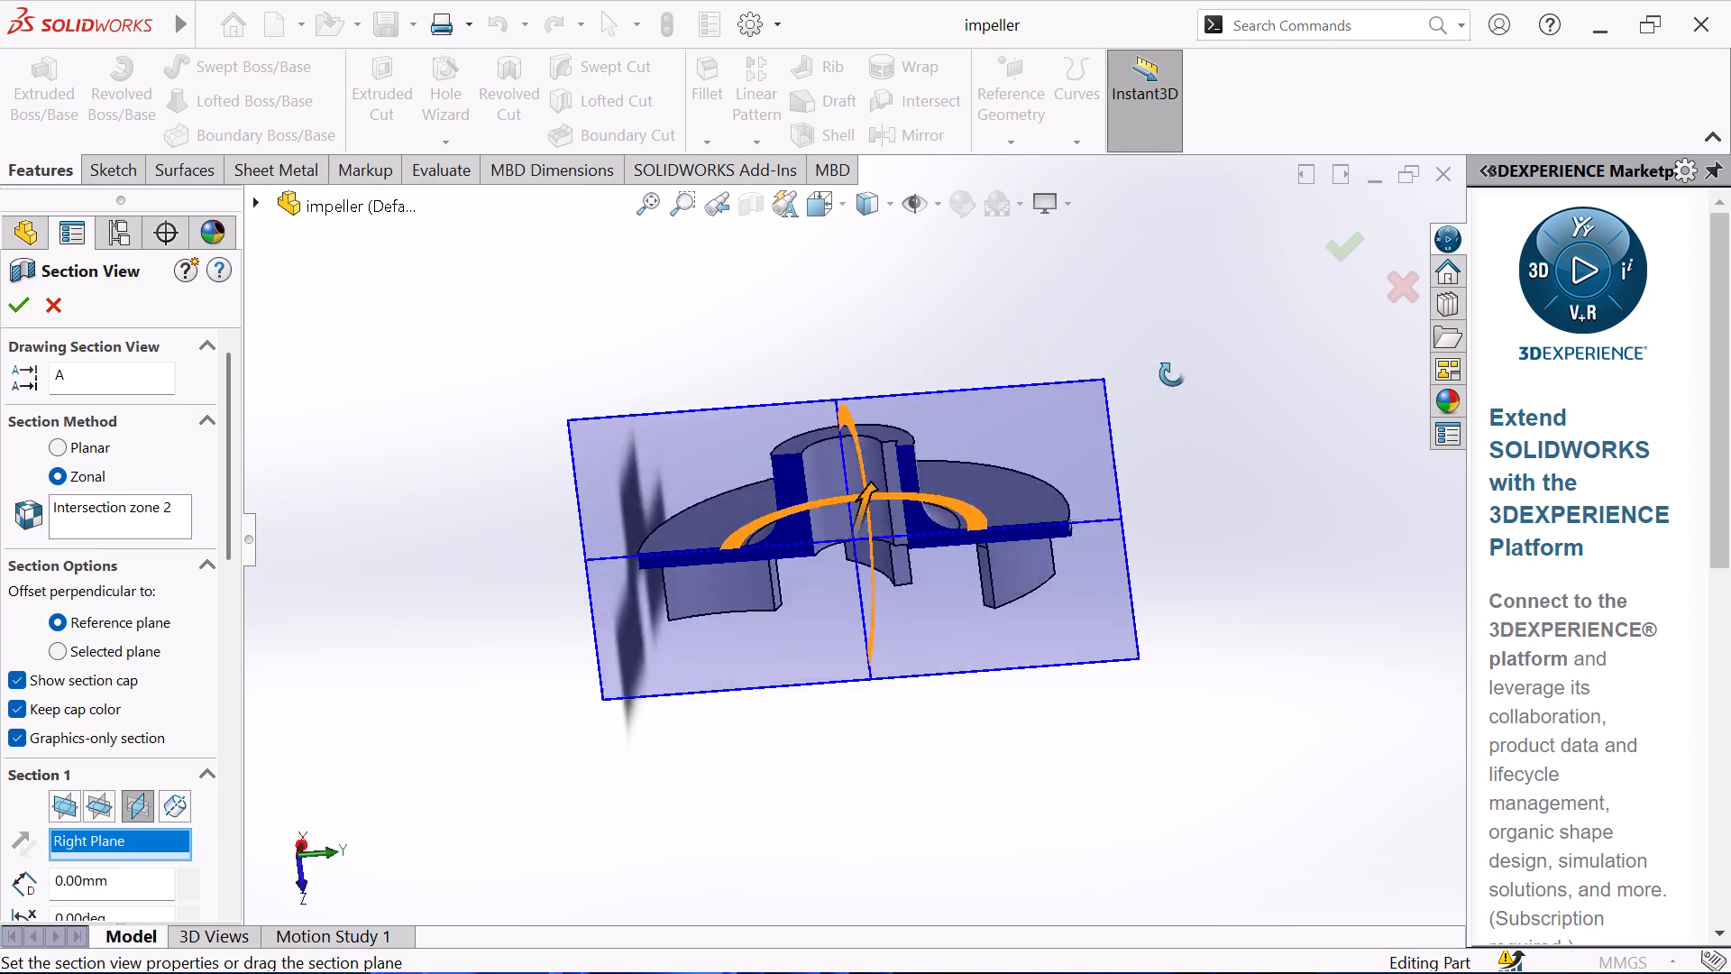
middle_click_drag(1172, 374, 1129, 288)
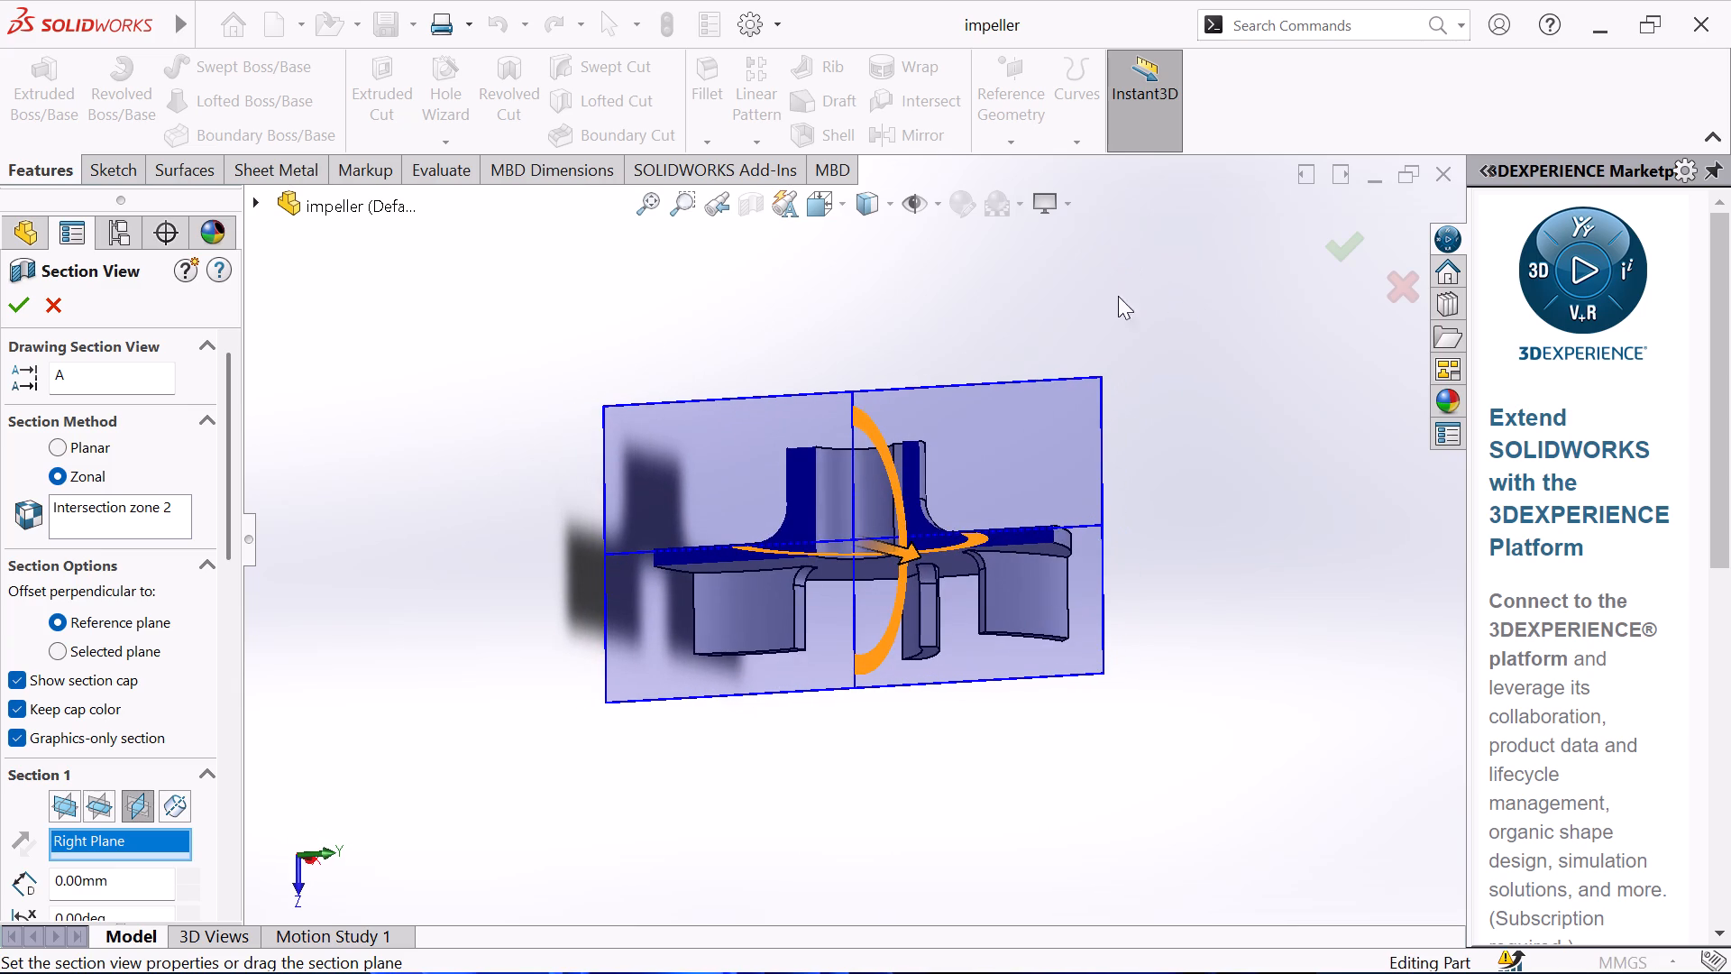
left_click(833, 205)
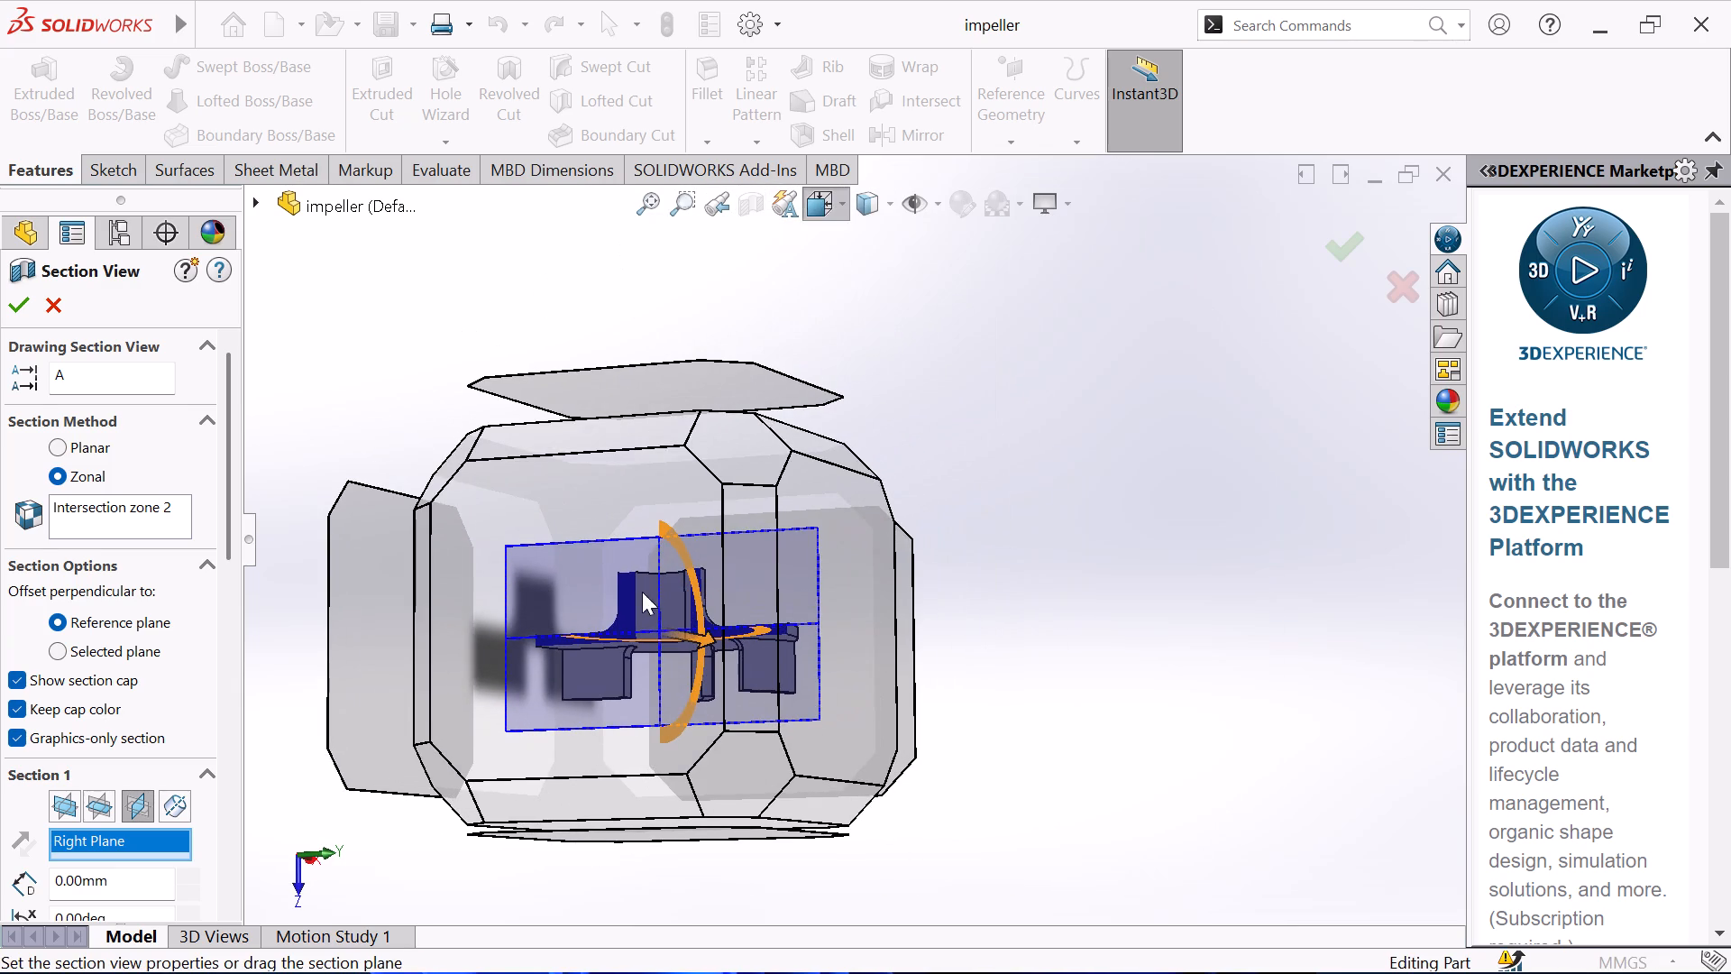
left_click(609, 613)
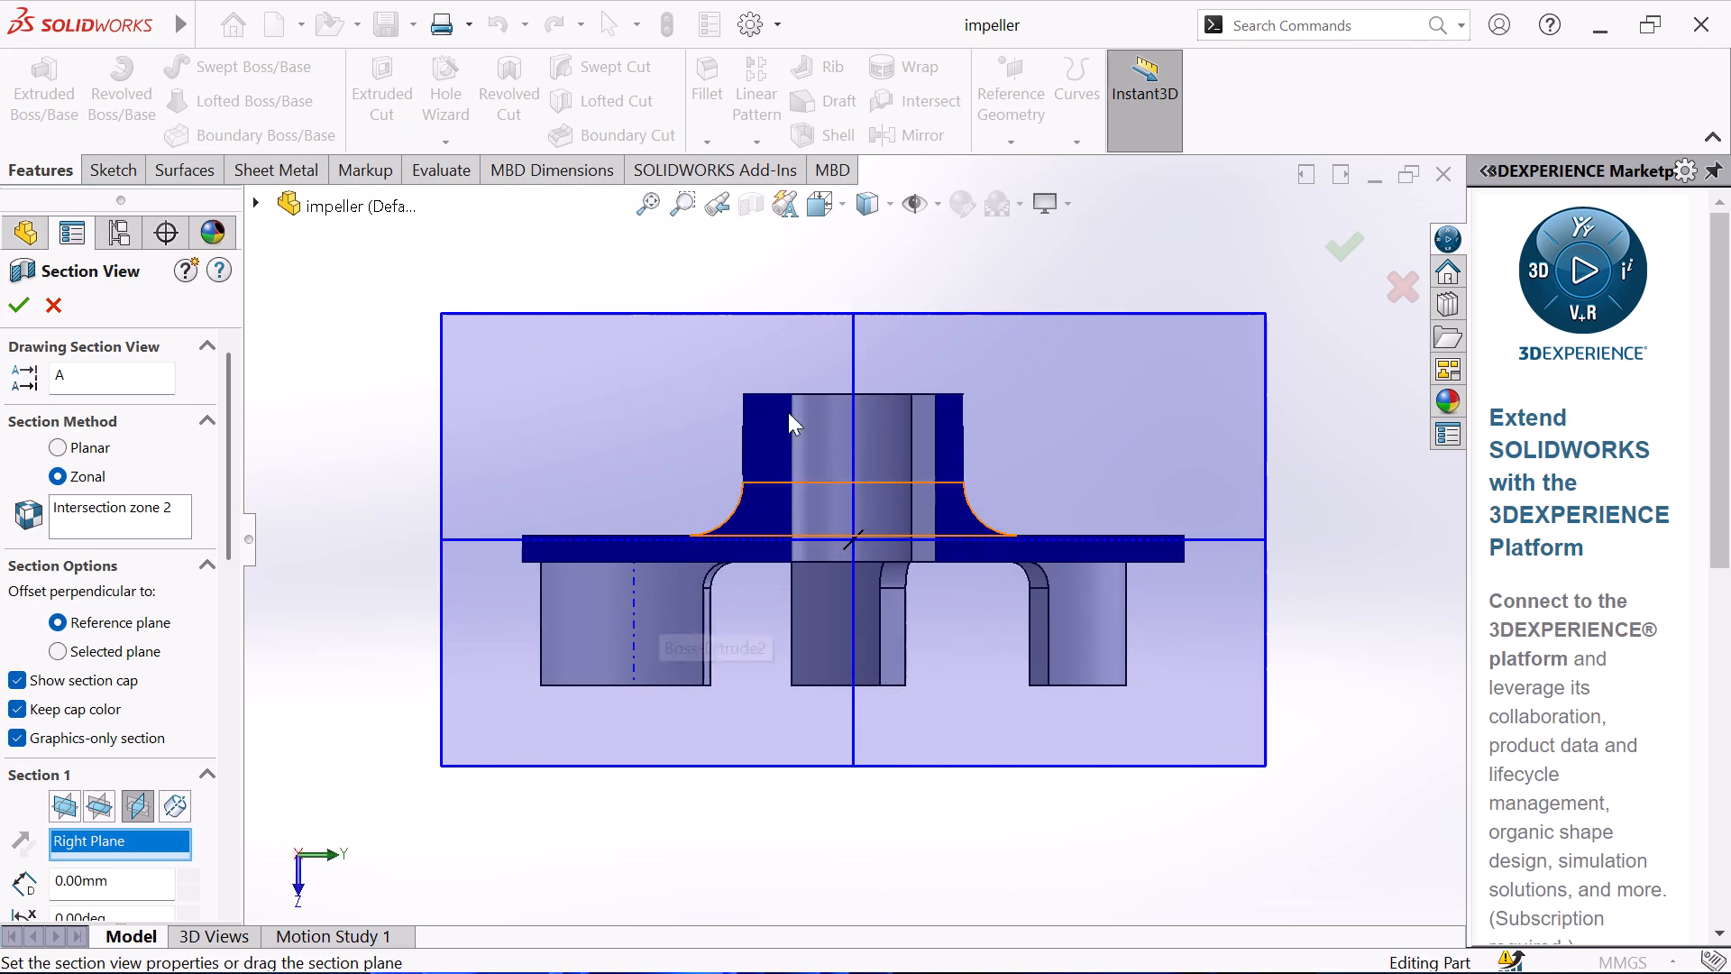
left_click(845, 203)
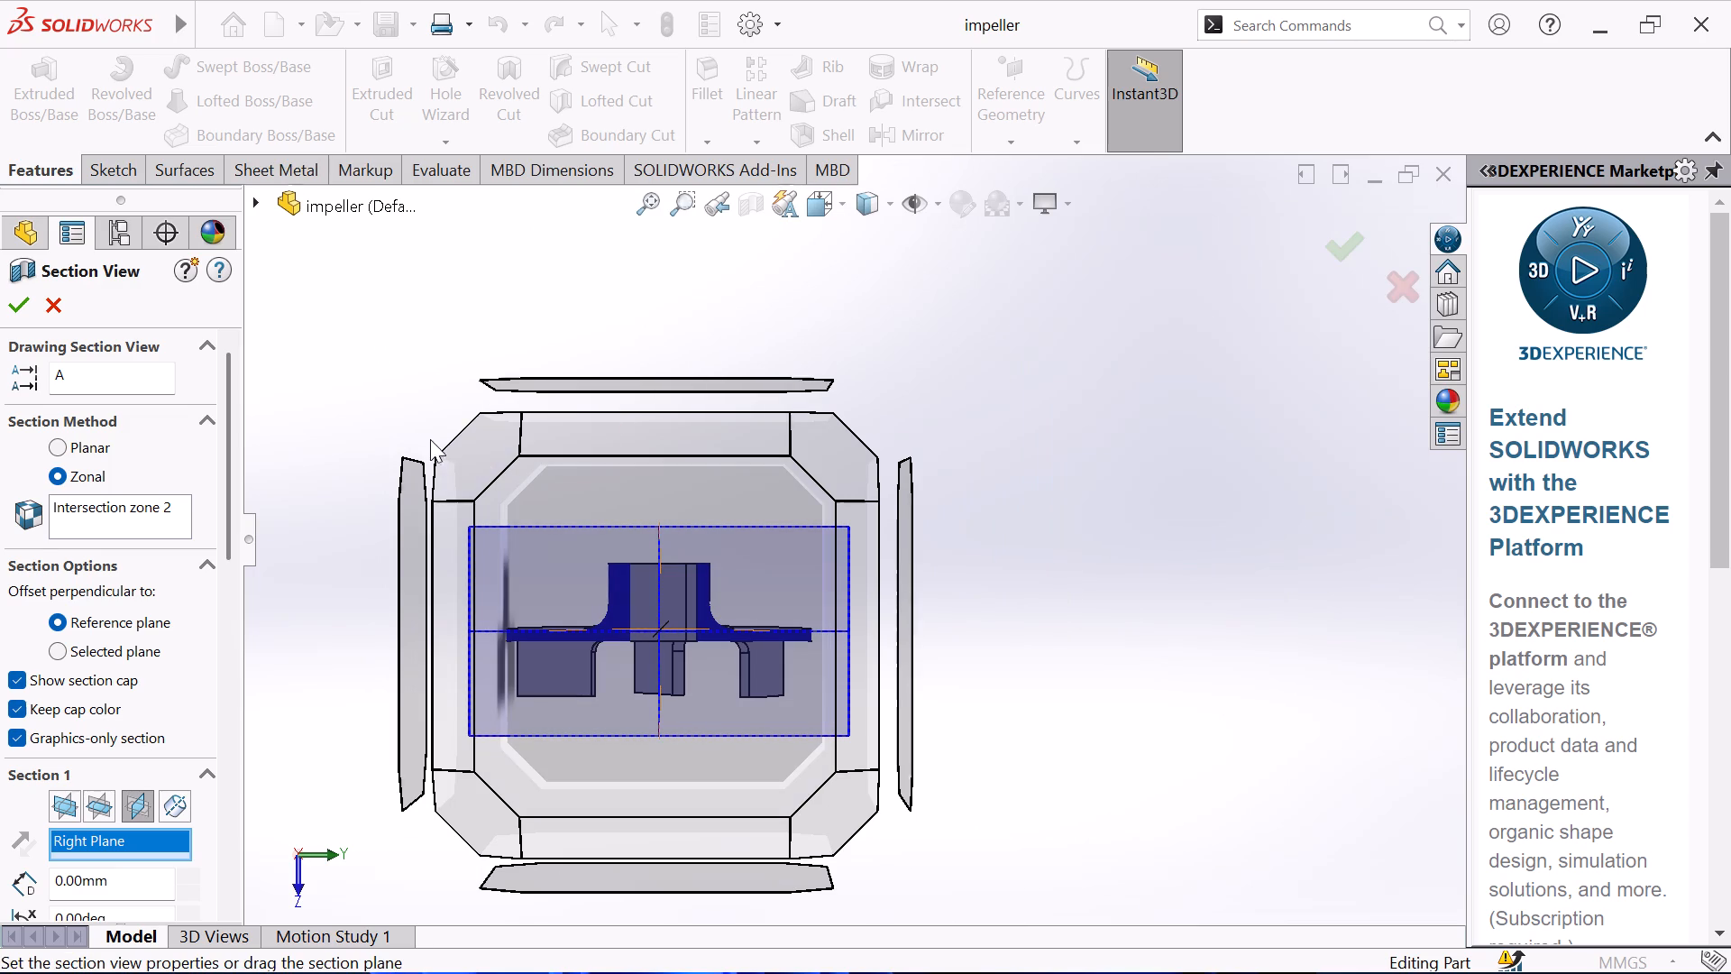
middle_click_drag(422, 437, 395, 547)
left_click(552, 455)
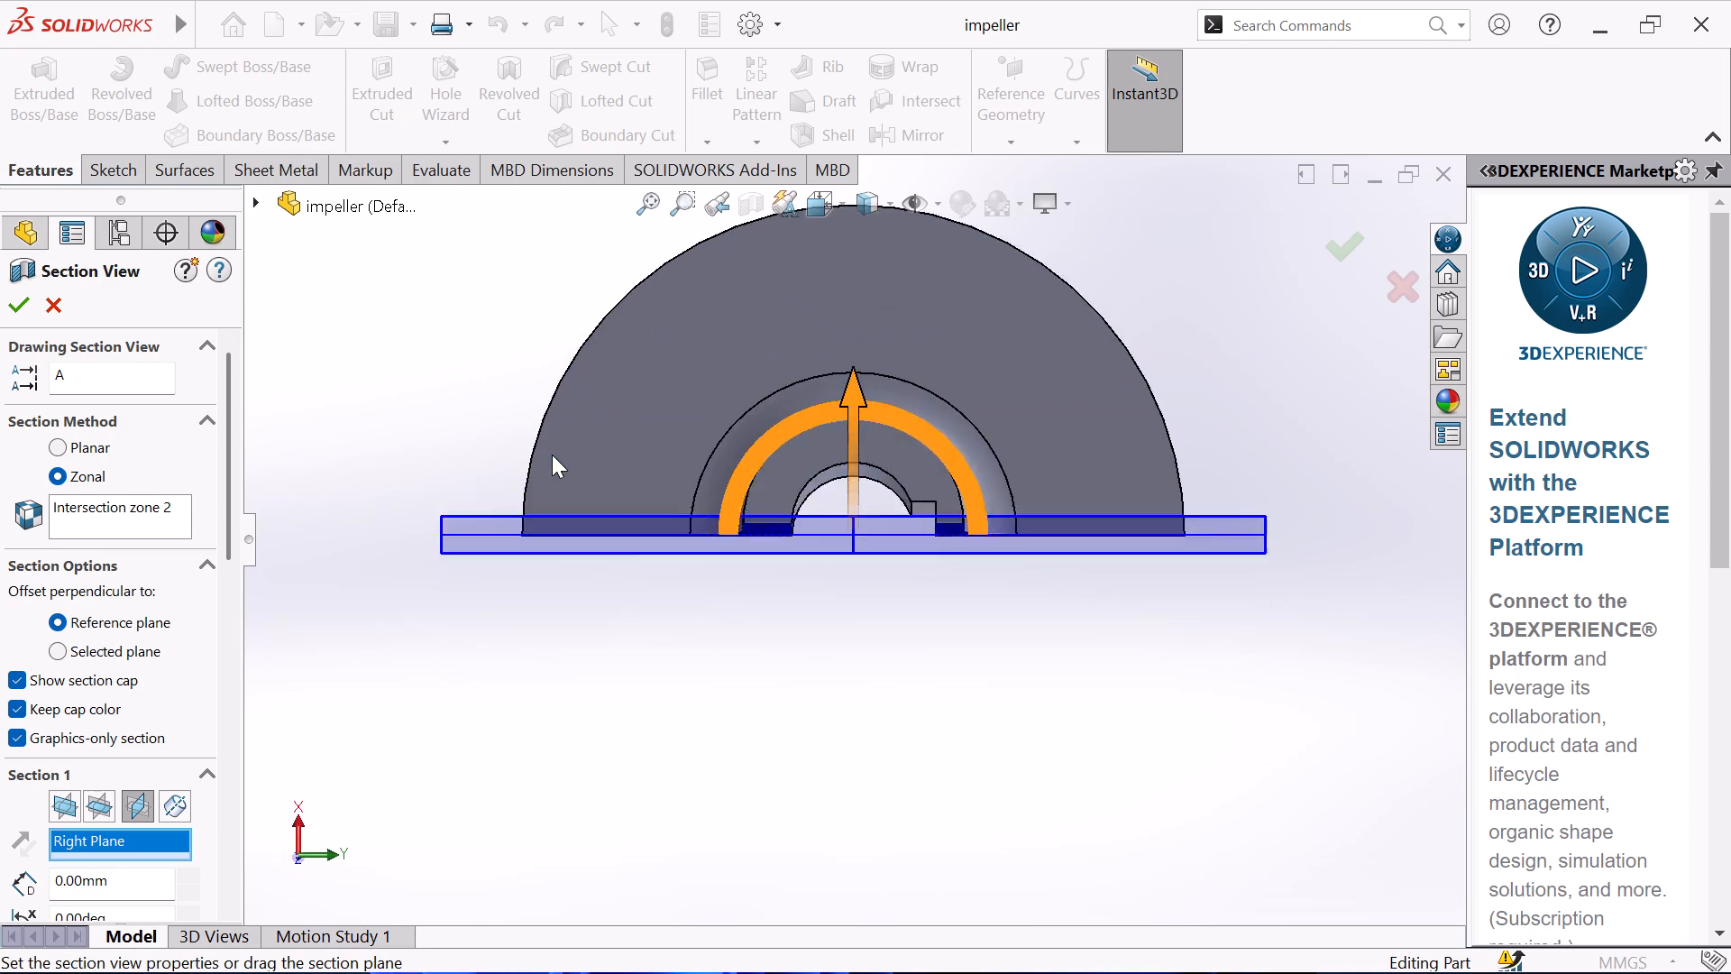
middle_click_drag(592, 323, 511, 289)
middle_click_drag(1233, 434, 1223, 420)
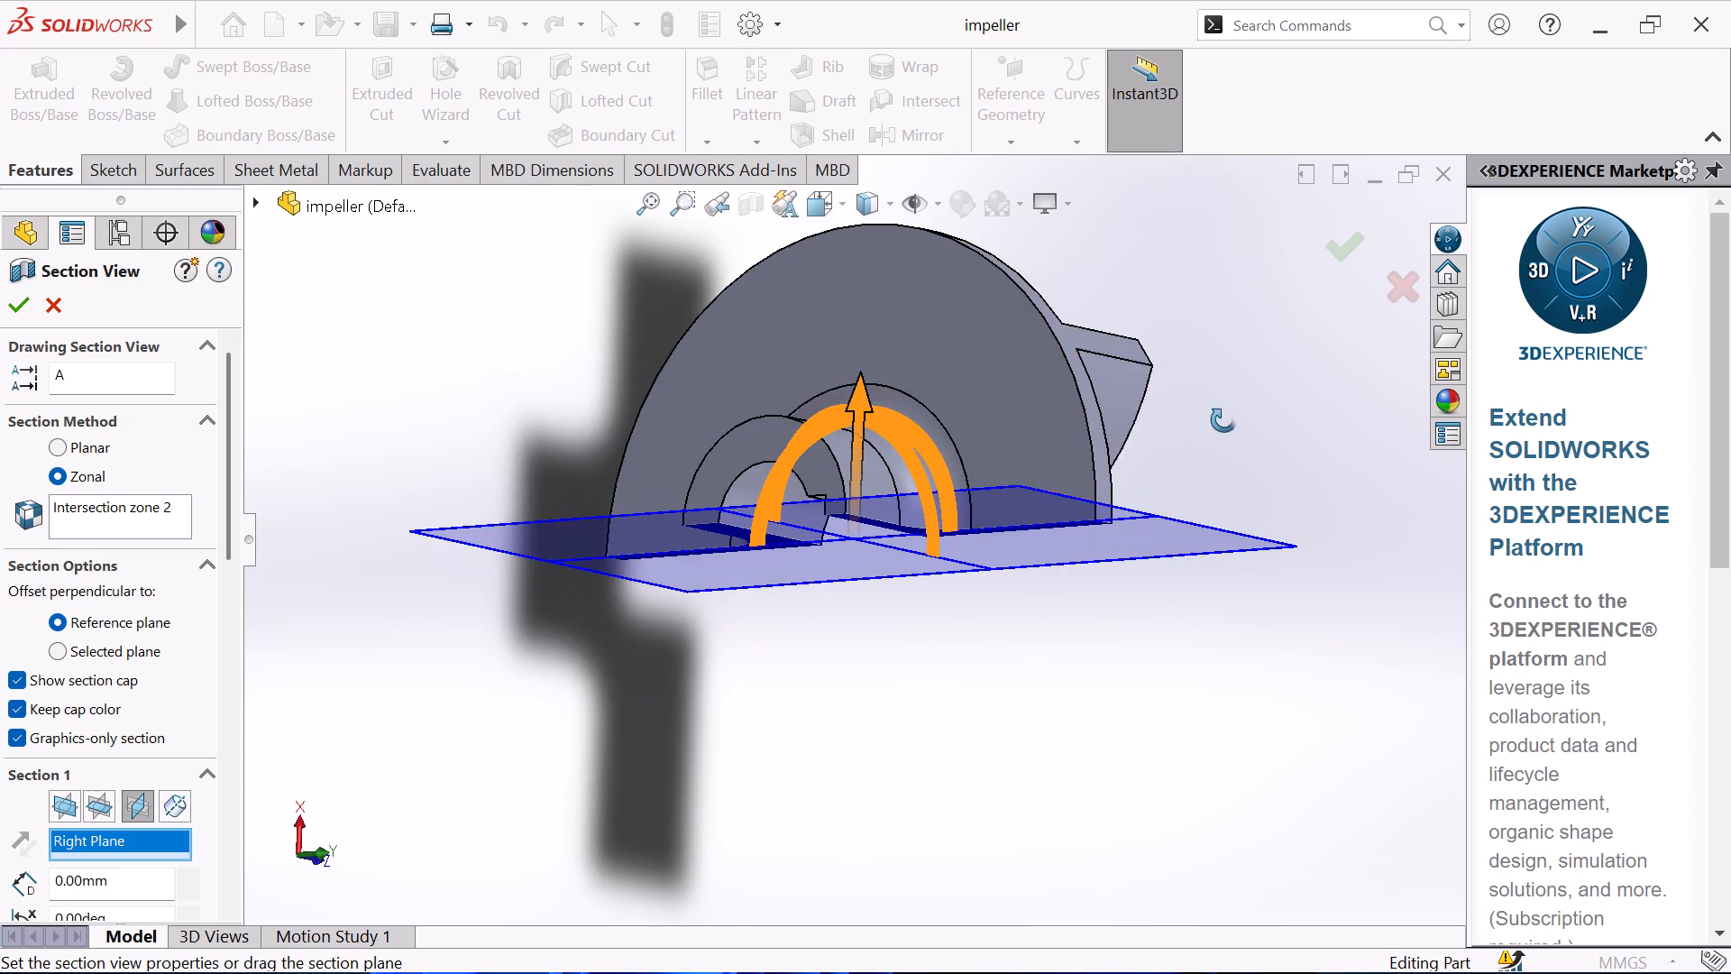
middle_click_drag(1223, 420, 1137, 119)
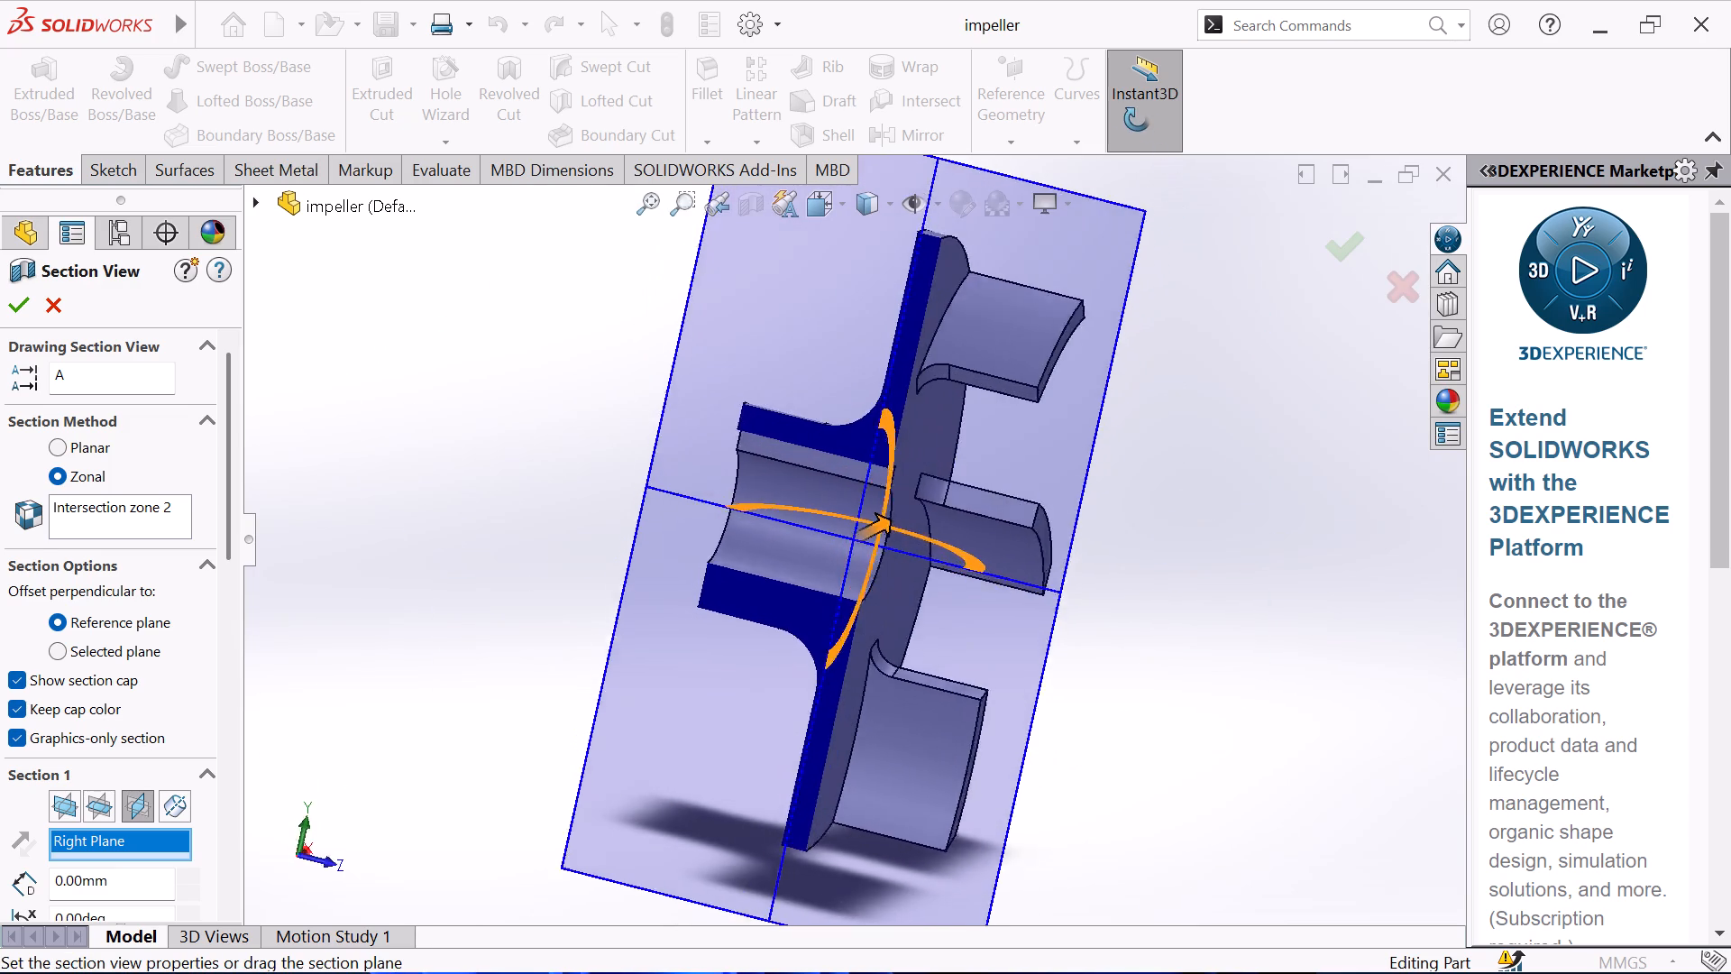
middle_click_drag(1137, 119, 1106, 114)
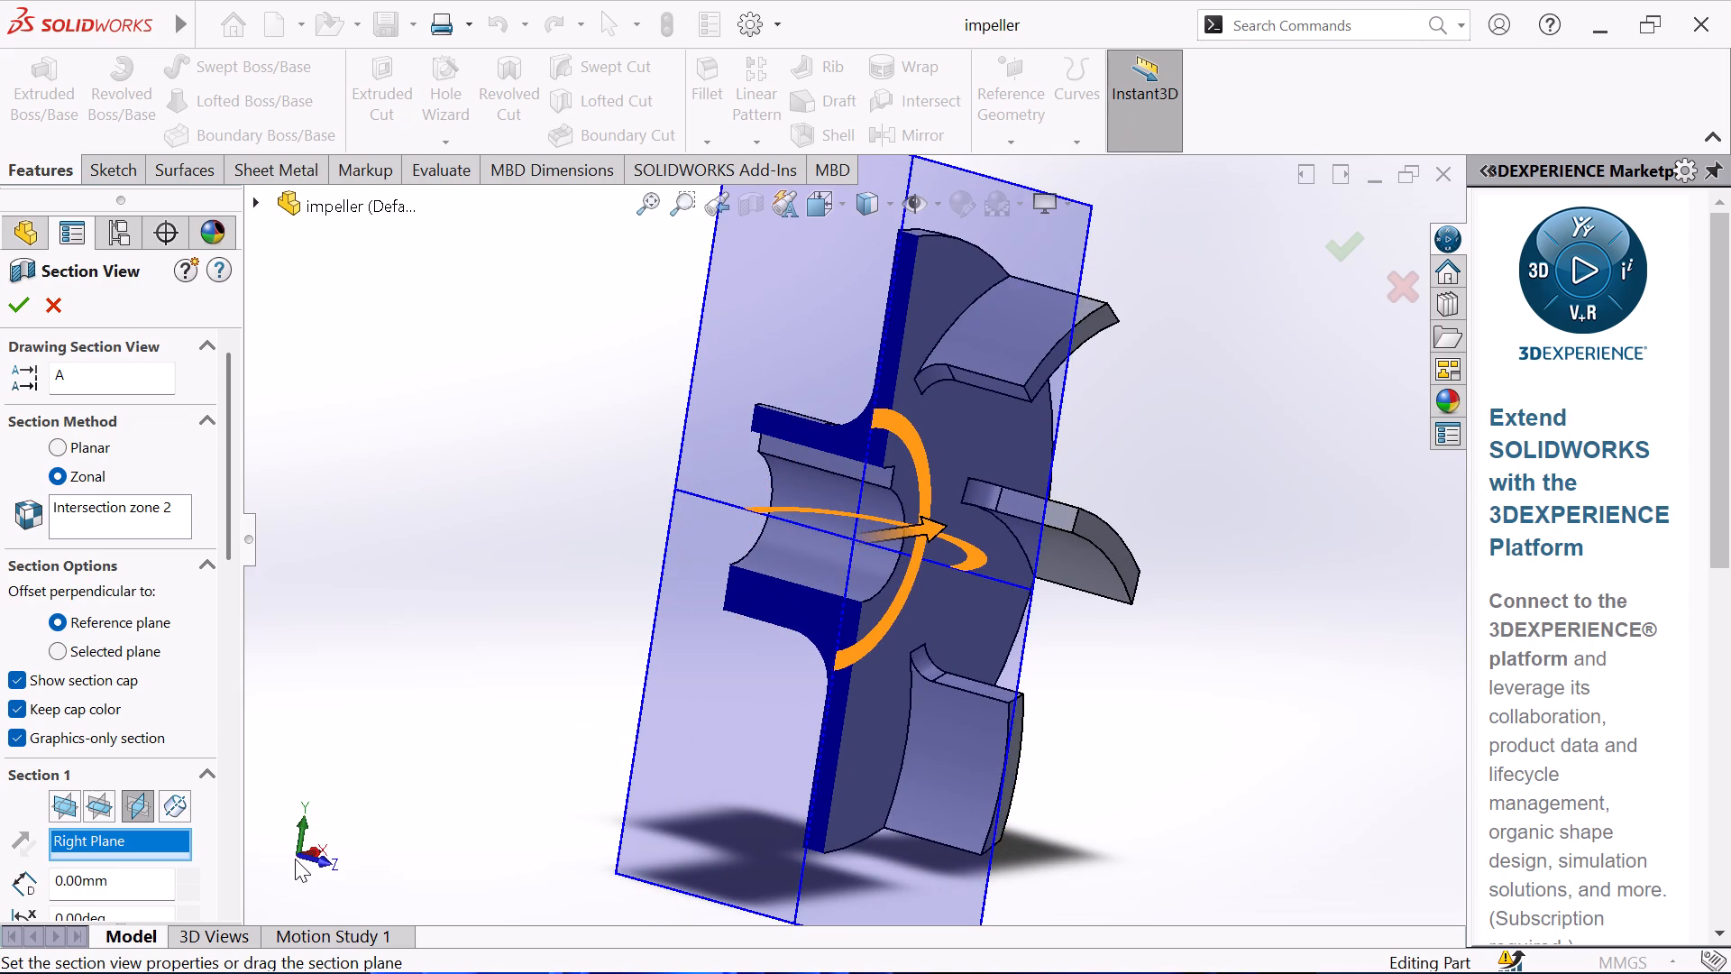
Examine the Right Plane section from the front and from oblique angles, and exit the section view without keeping it.
left_click(310, 860)
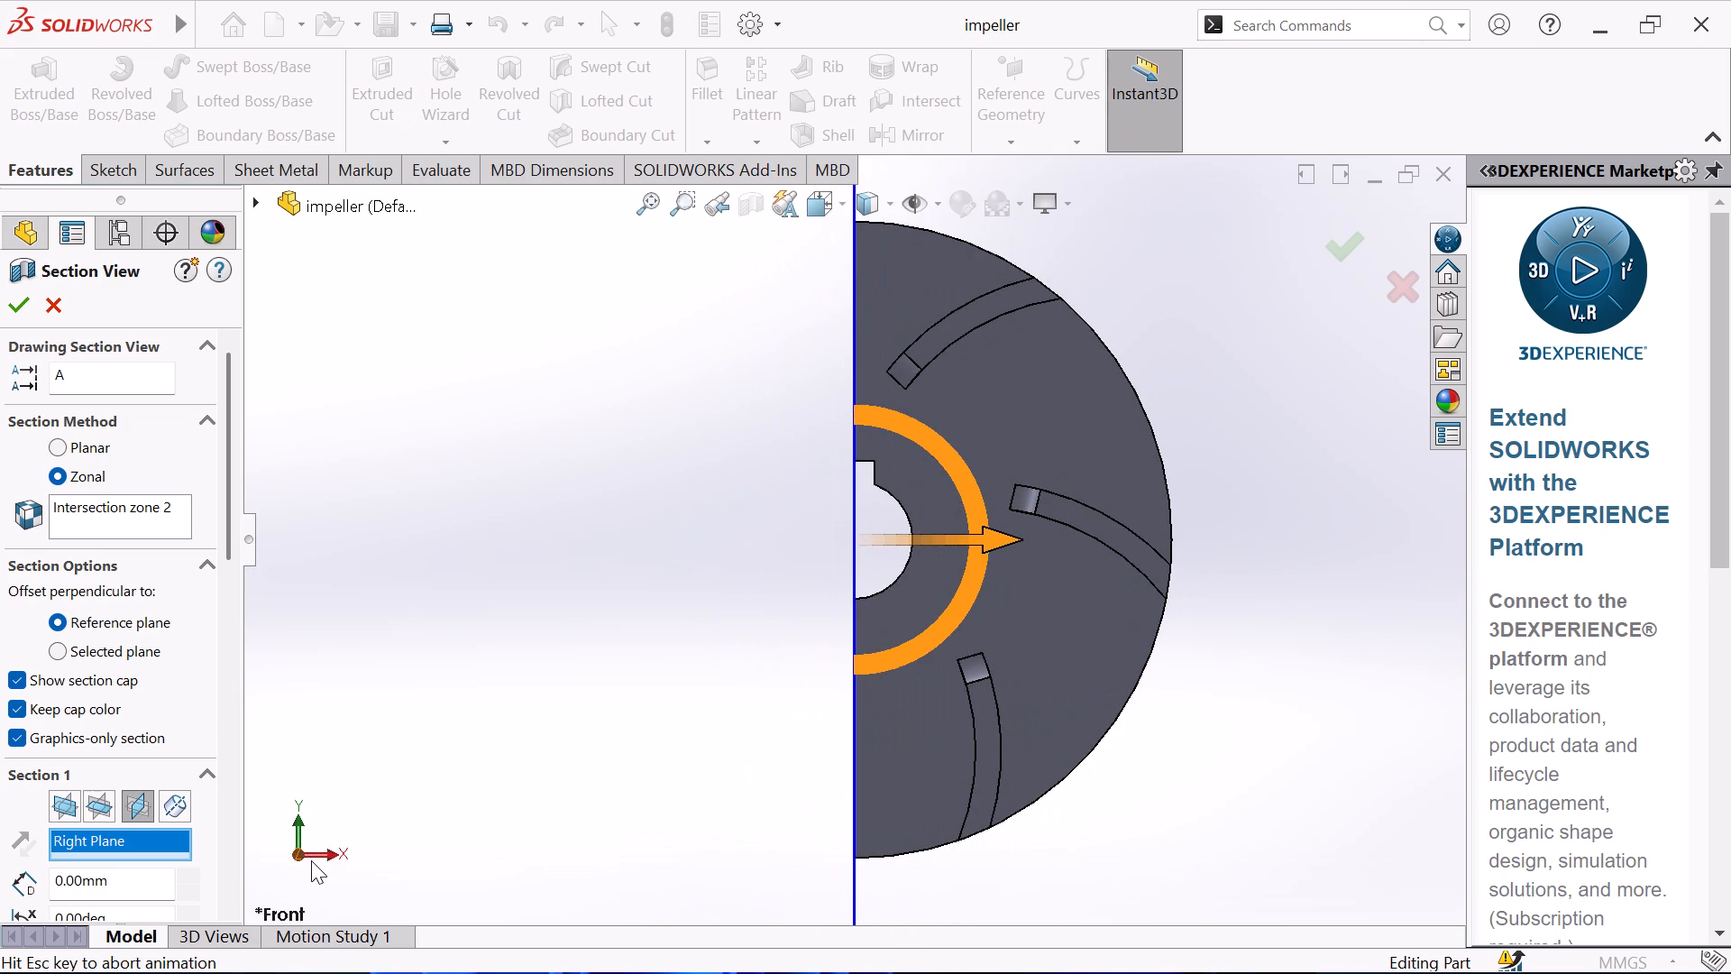
middle_click_drag(574, 782, 774, 796)
left_click(303, 842)
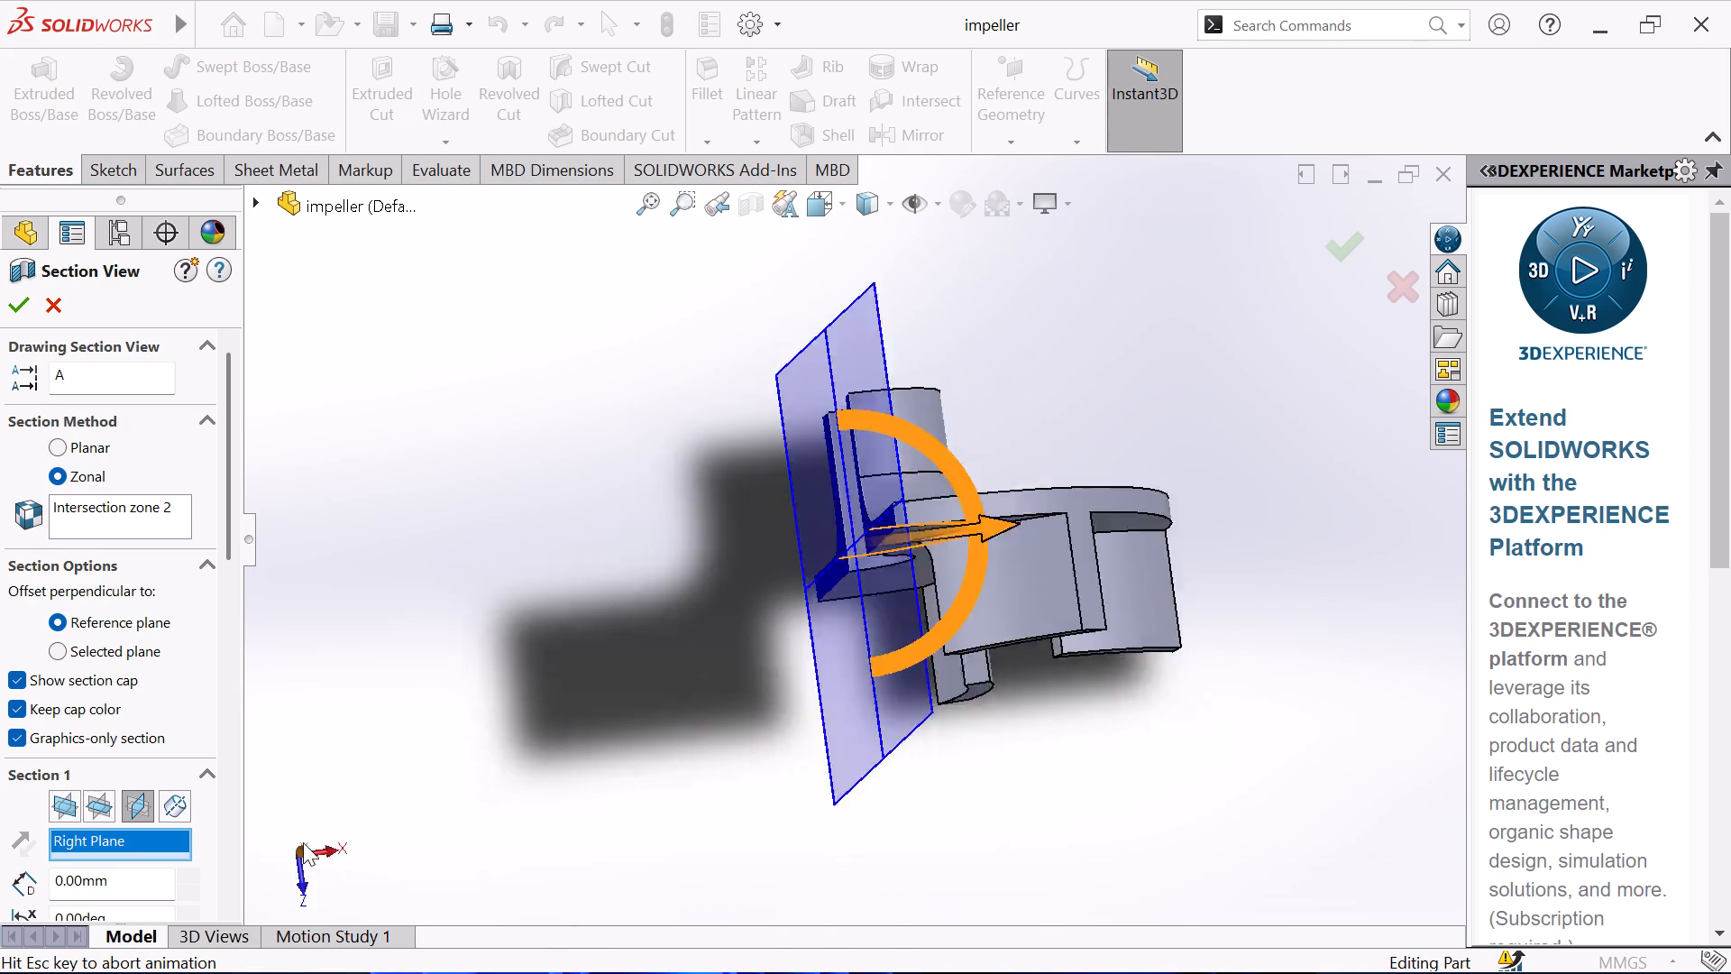
middle_click_drag(638, 749, 836, 791)
middle_click_drag(367, 652, 462, 804)
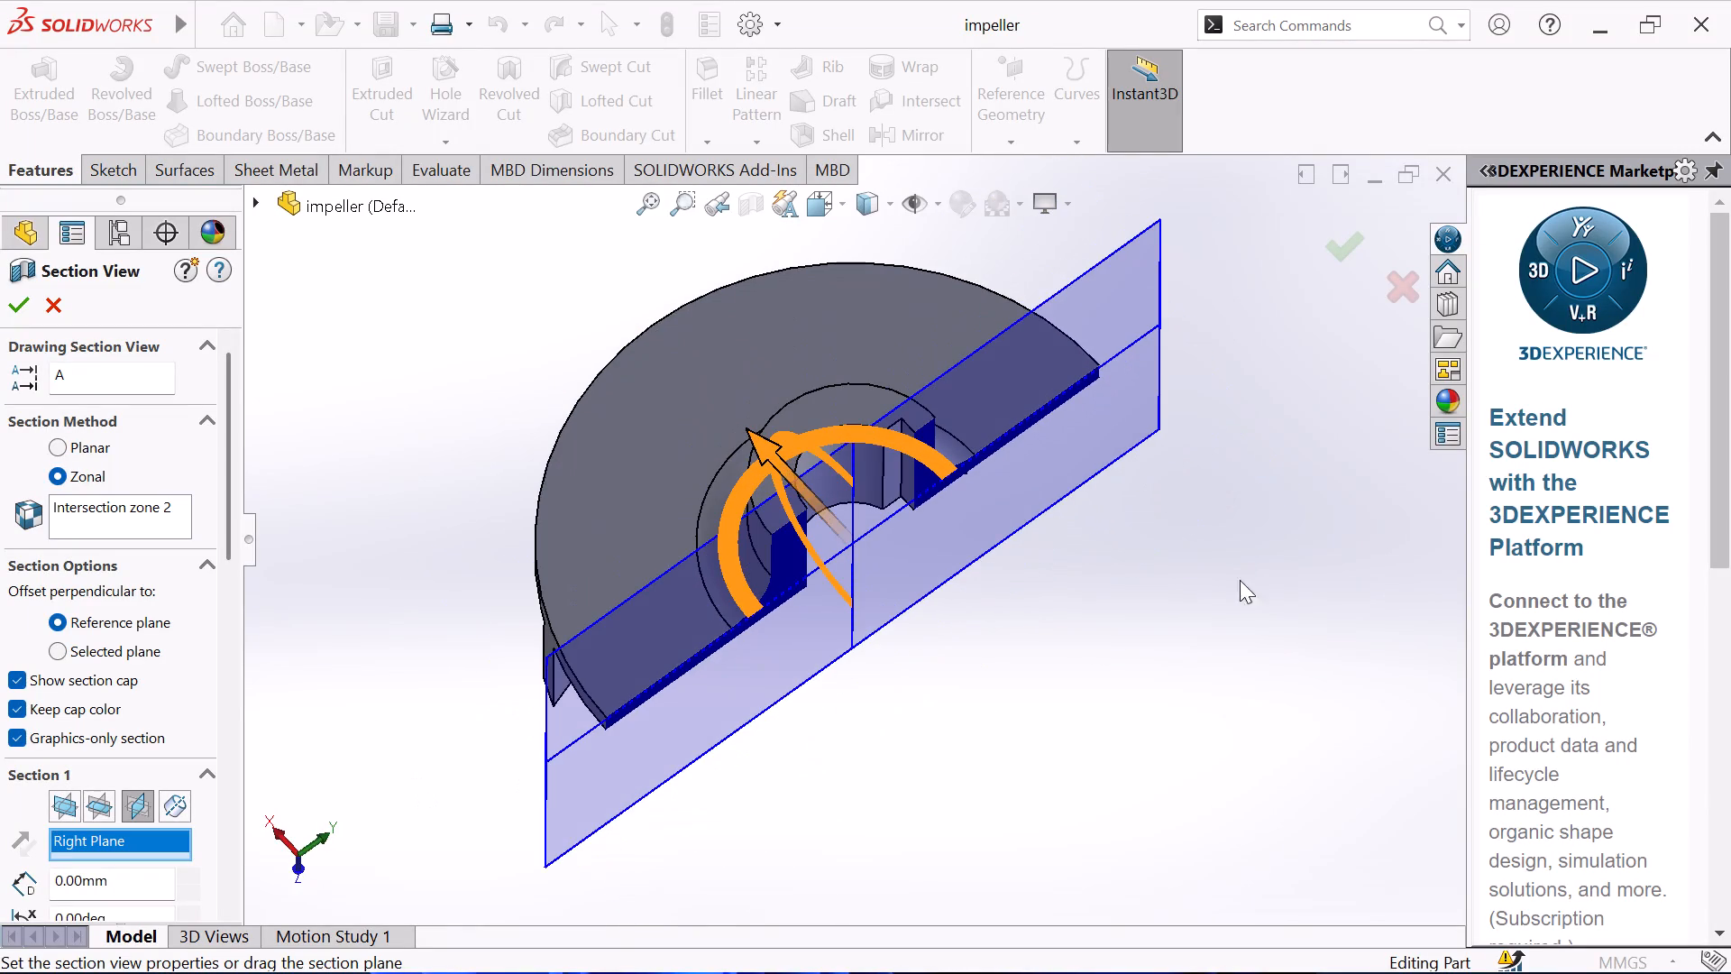
middle_click_drag(1369, 493, 1197, 346)
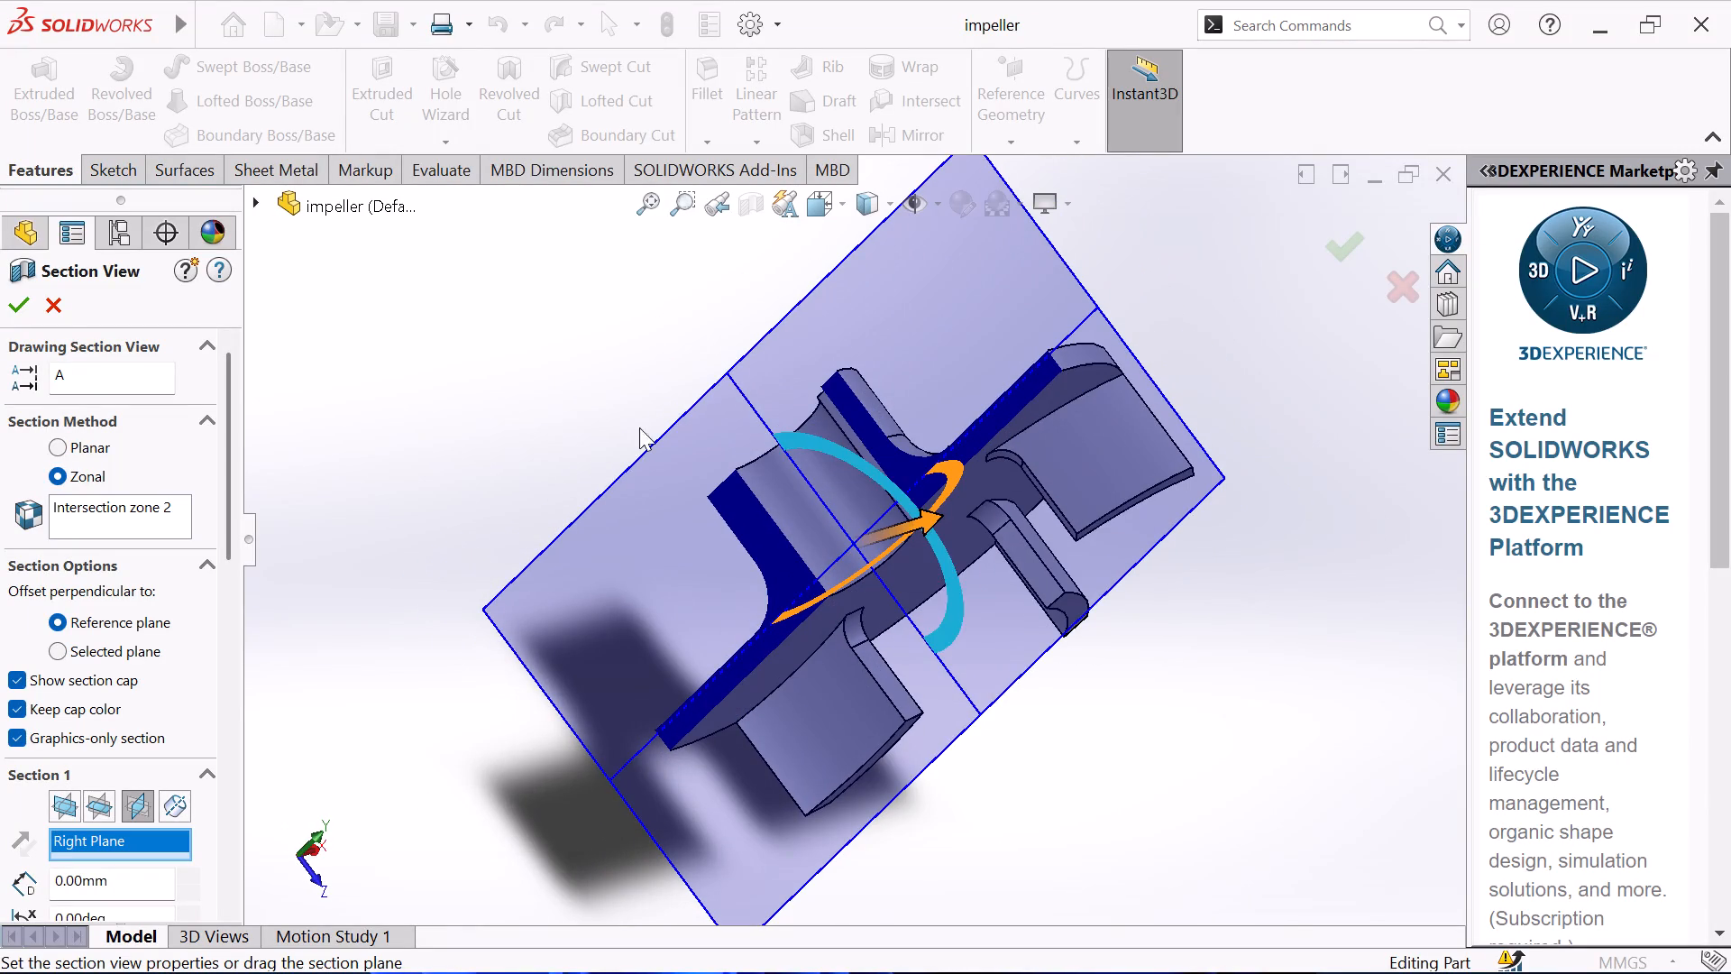
left_click(60, 305)
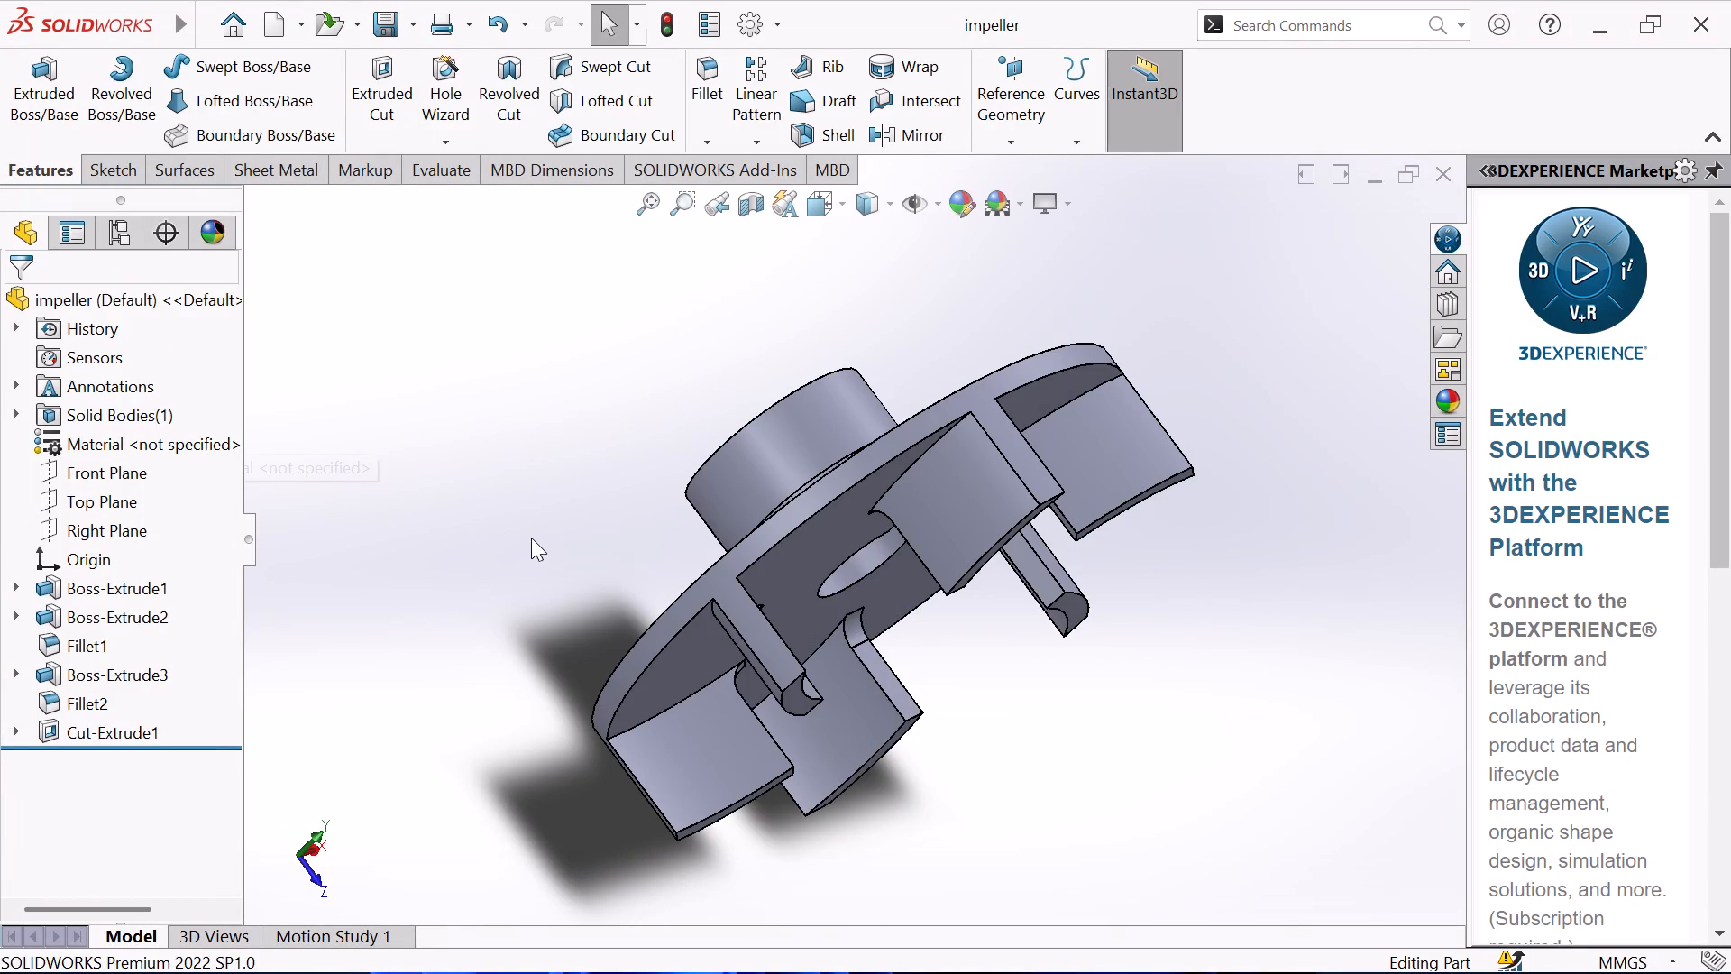
Create a new drawing from the impeller part on a standard A3 (ISO) sheet with the sheet format displayed.
left_click(187, 23)
left_click(255, 250)
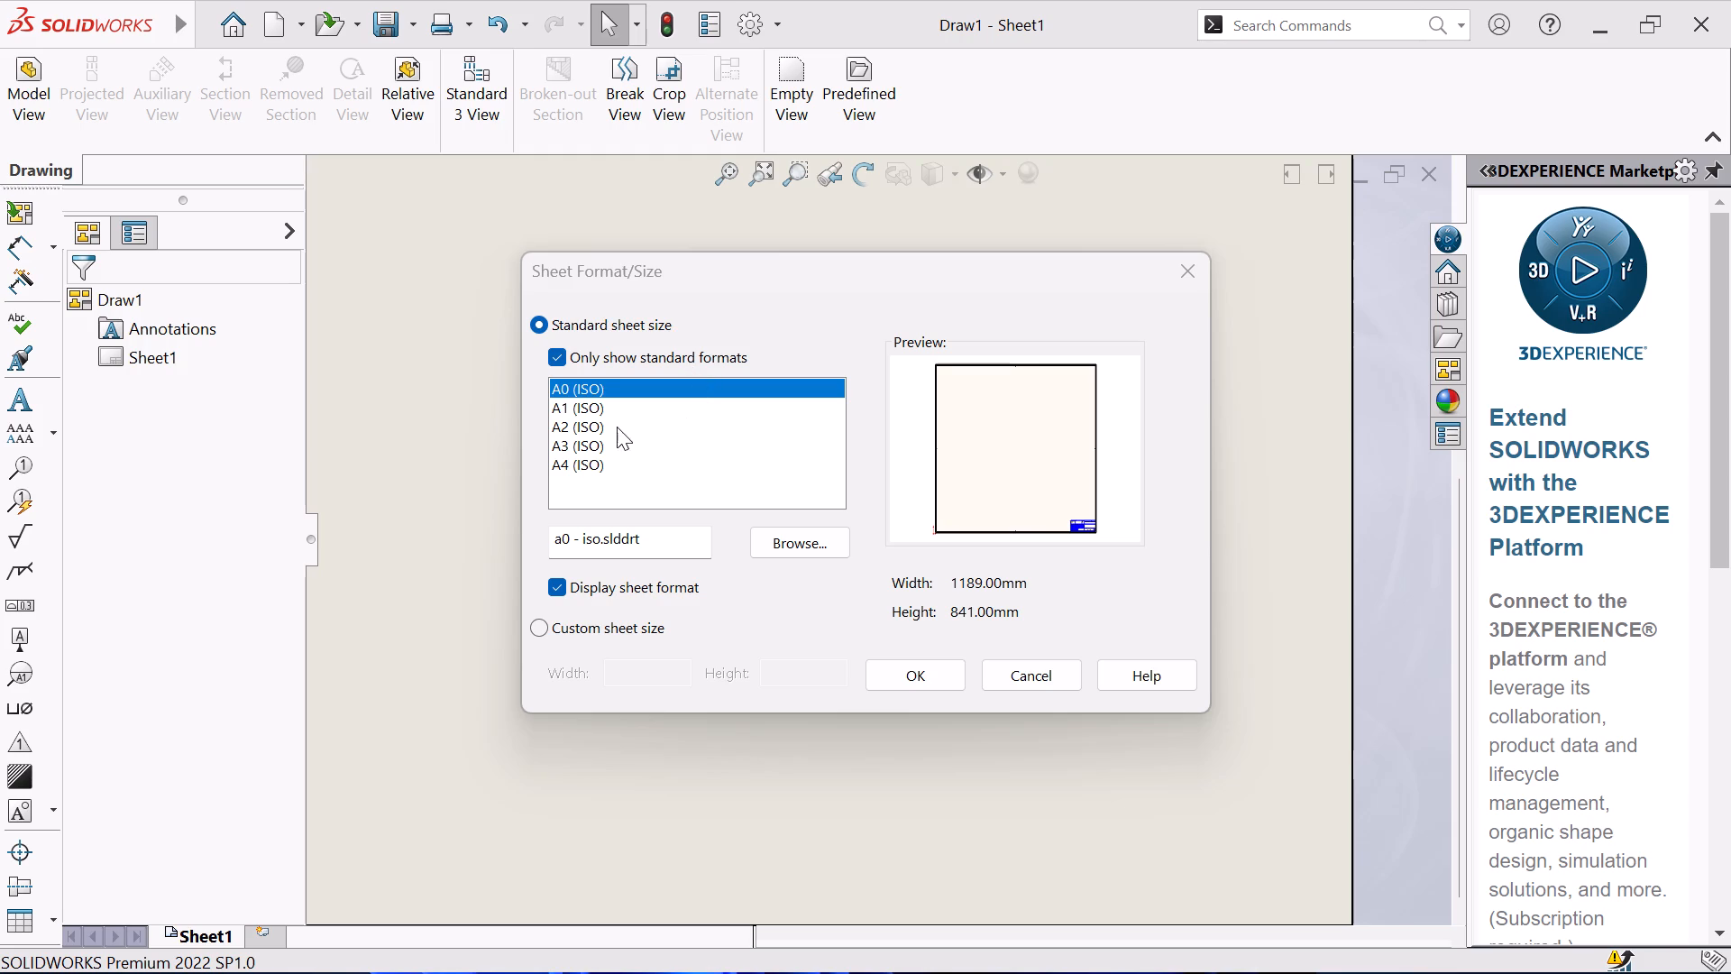
left_click(591, 426)
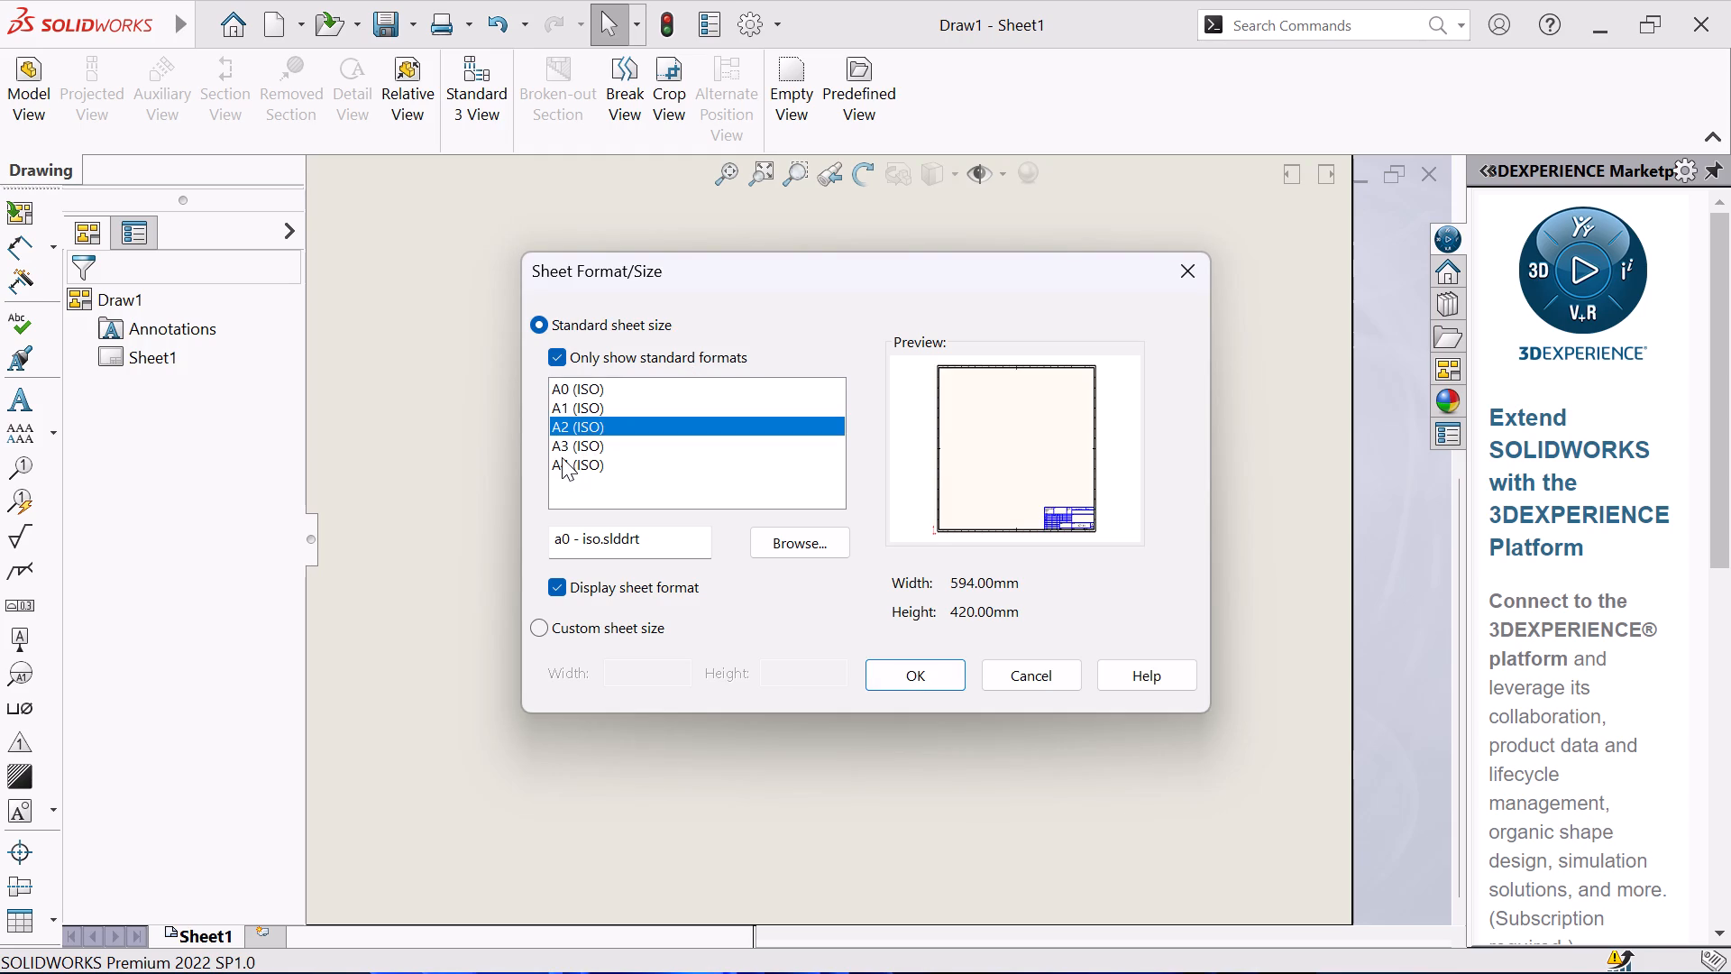
left_click(563, 455)
left_click(563, 453)
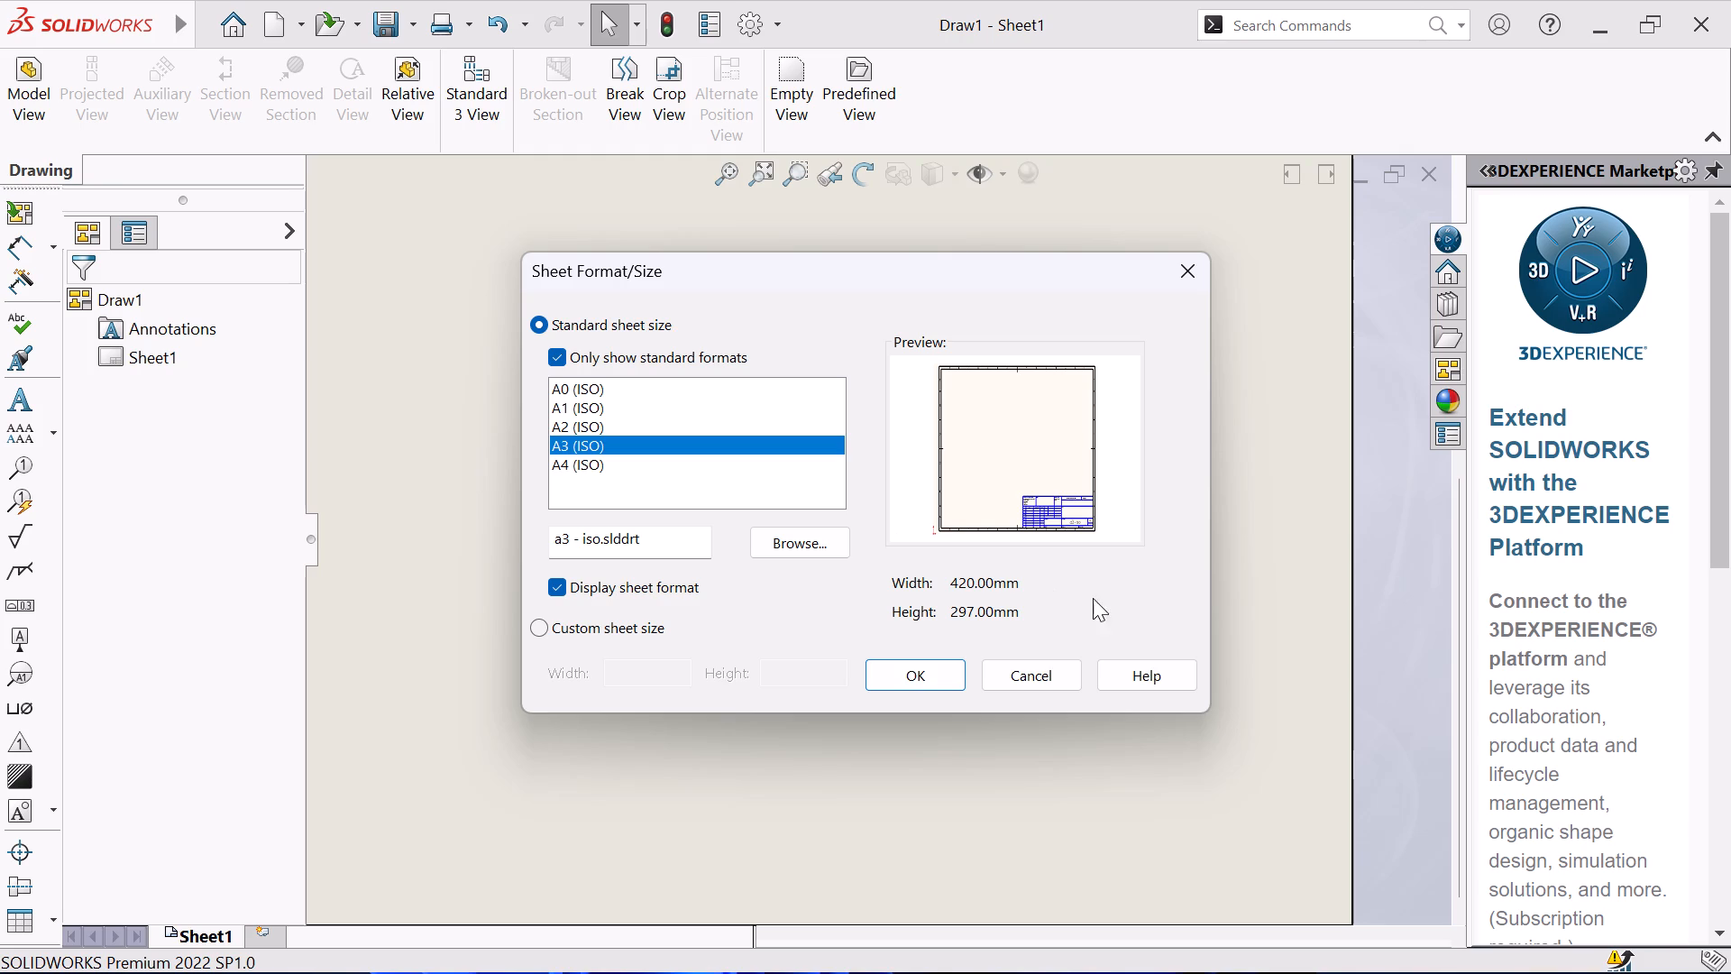
left_click(915, 664)
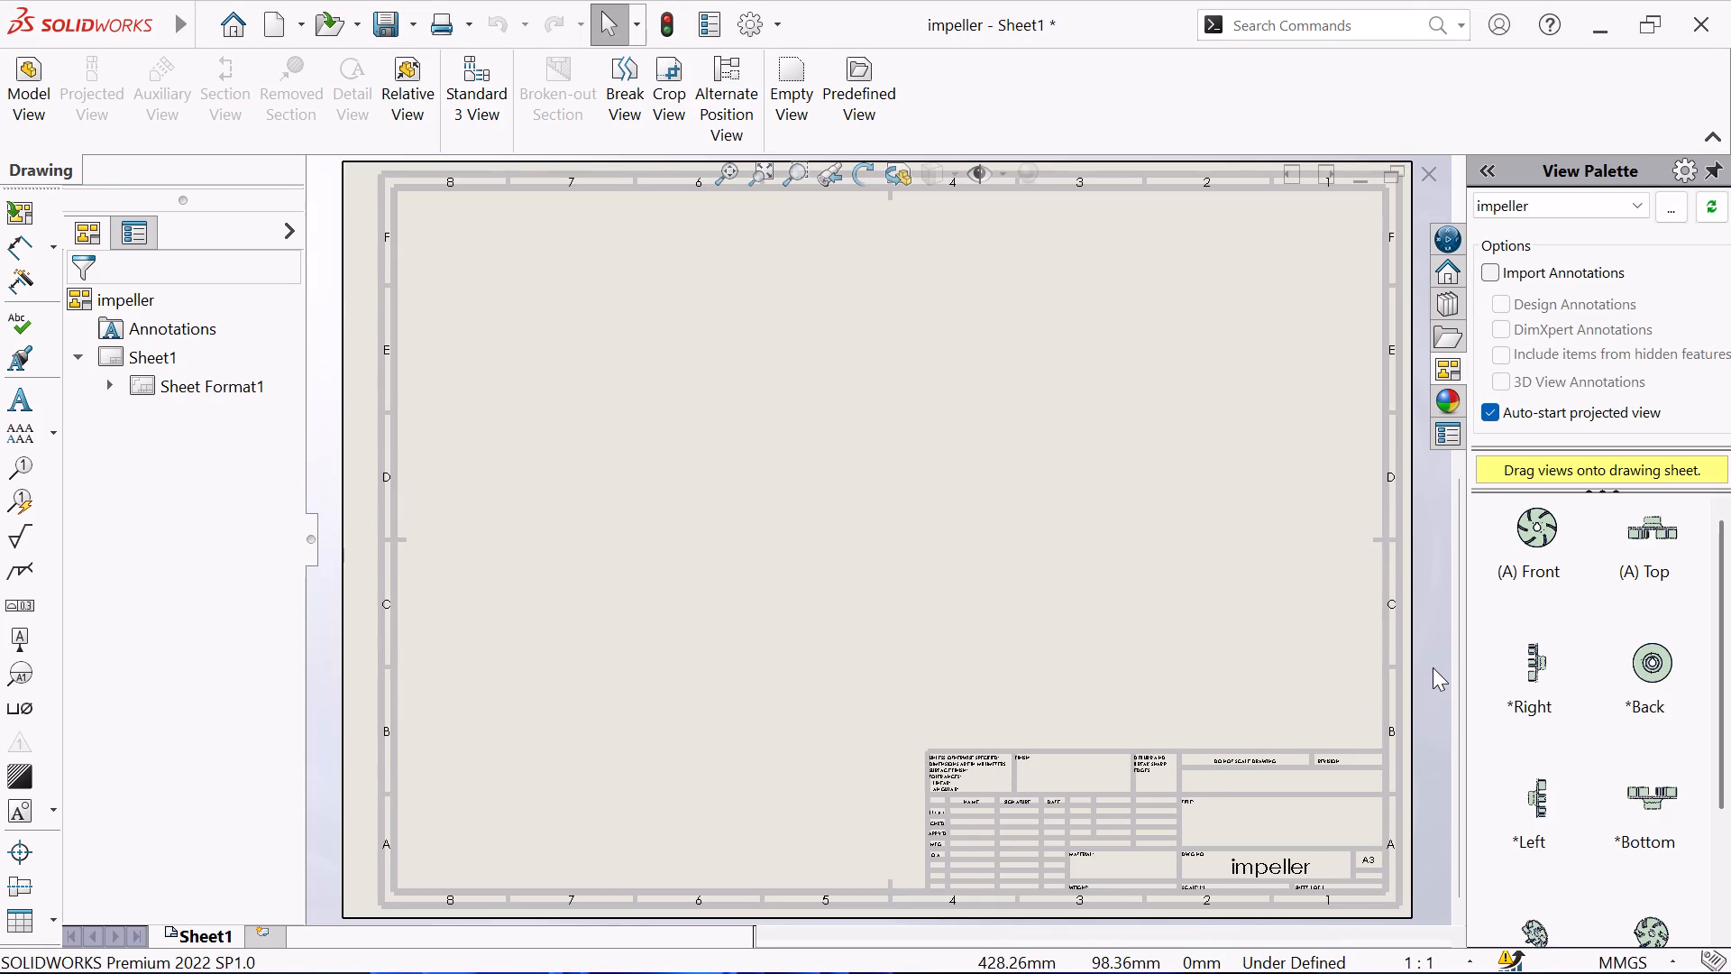
Place the impeller's Front view near the centre of the sheet without adding any projected views.
left_click_drag(1544, 550, 1110, 532)
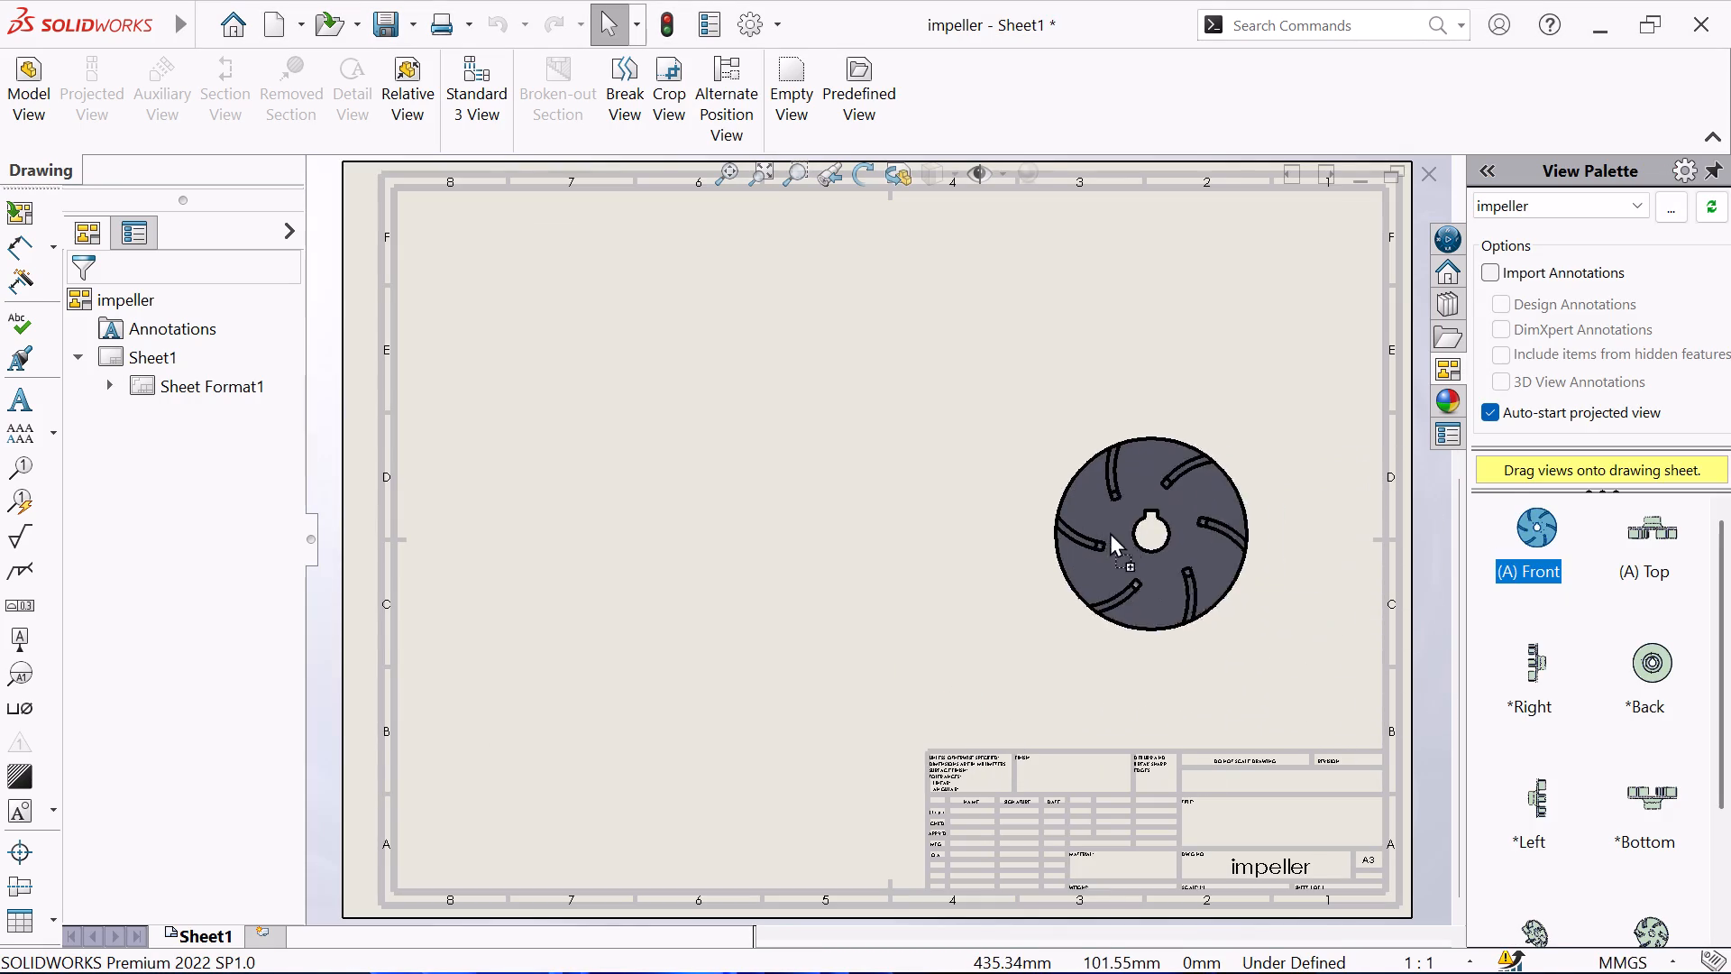
left_click_drag(1110, 532, 884, 510)
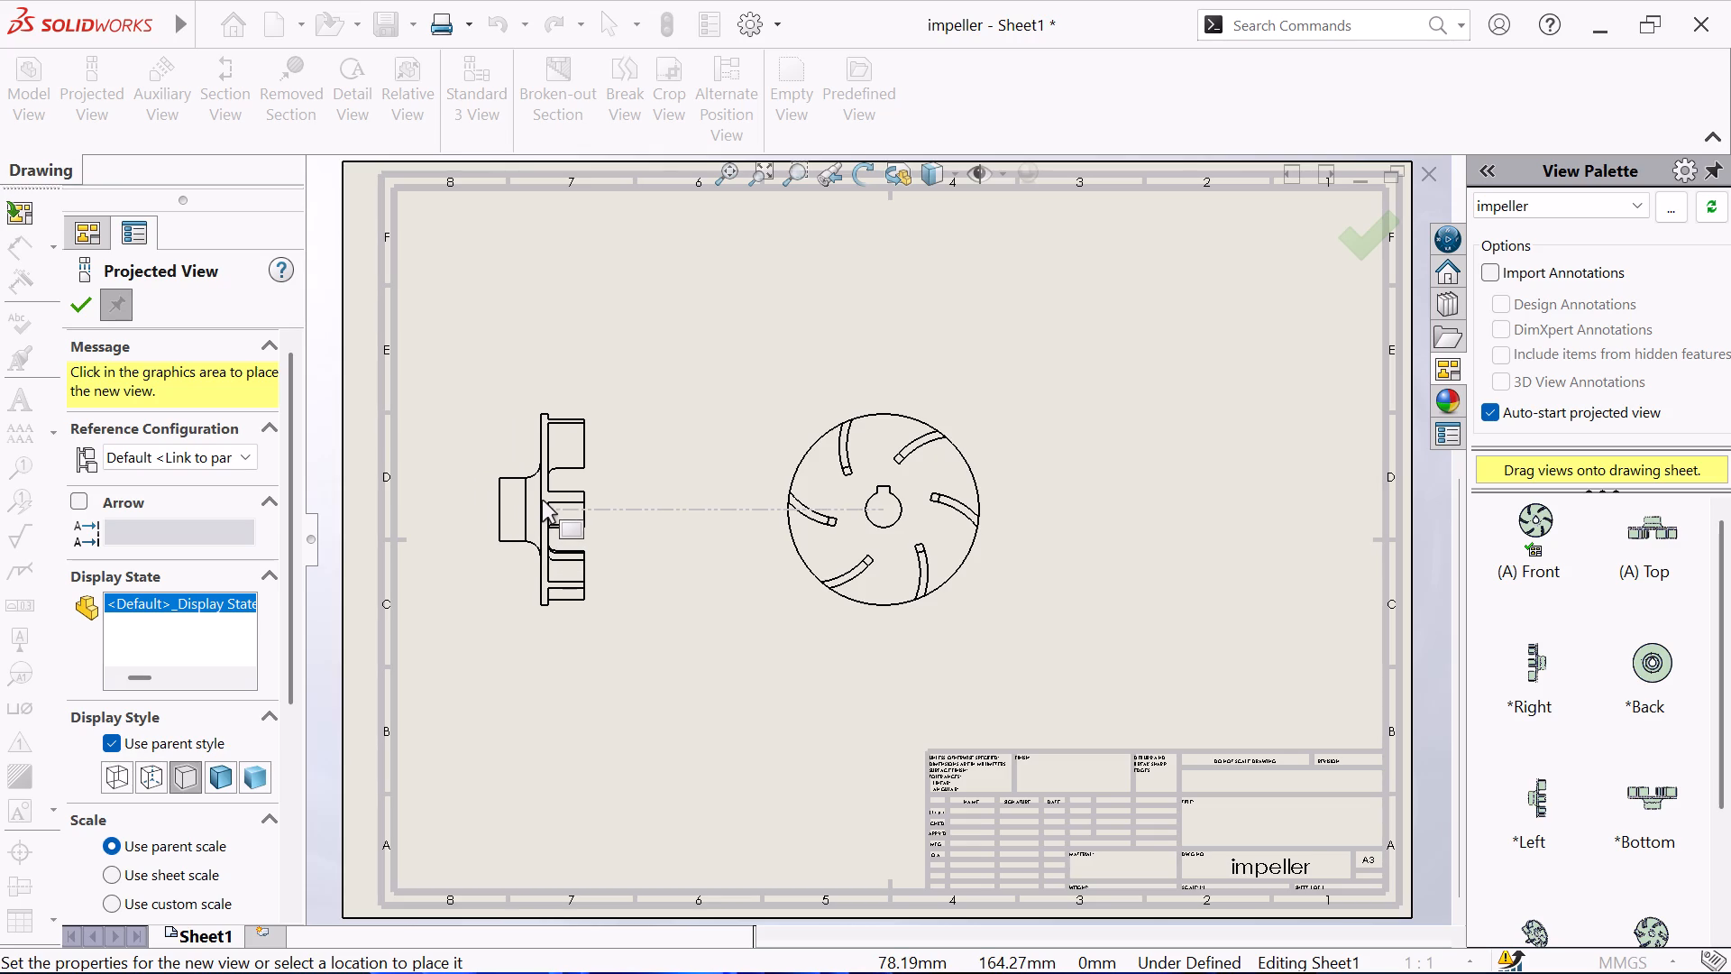
key("Escape")
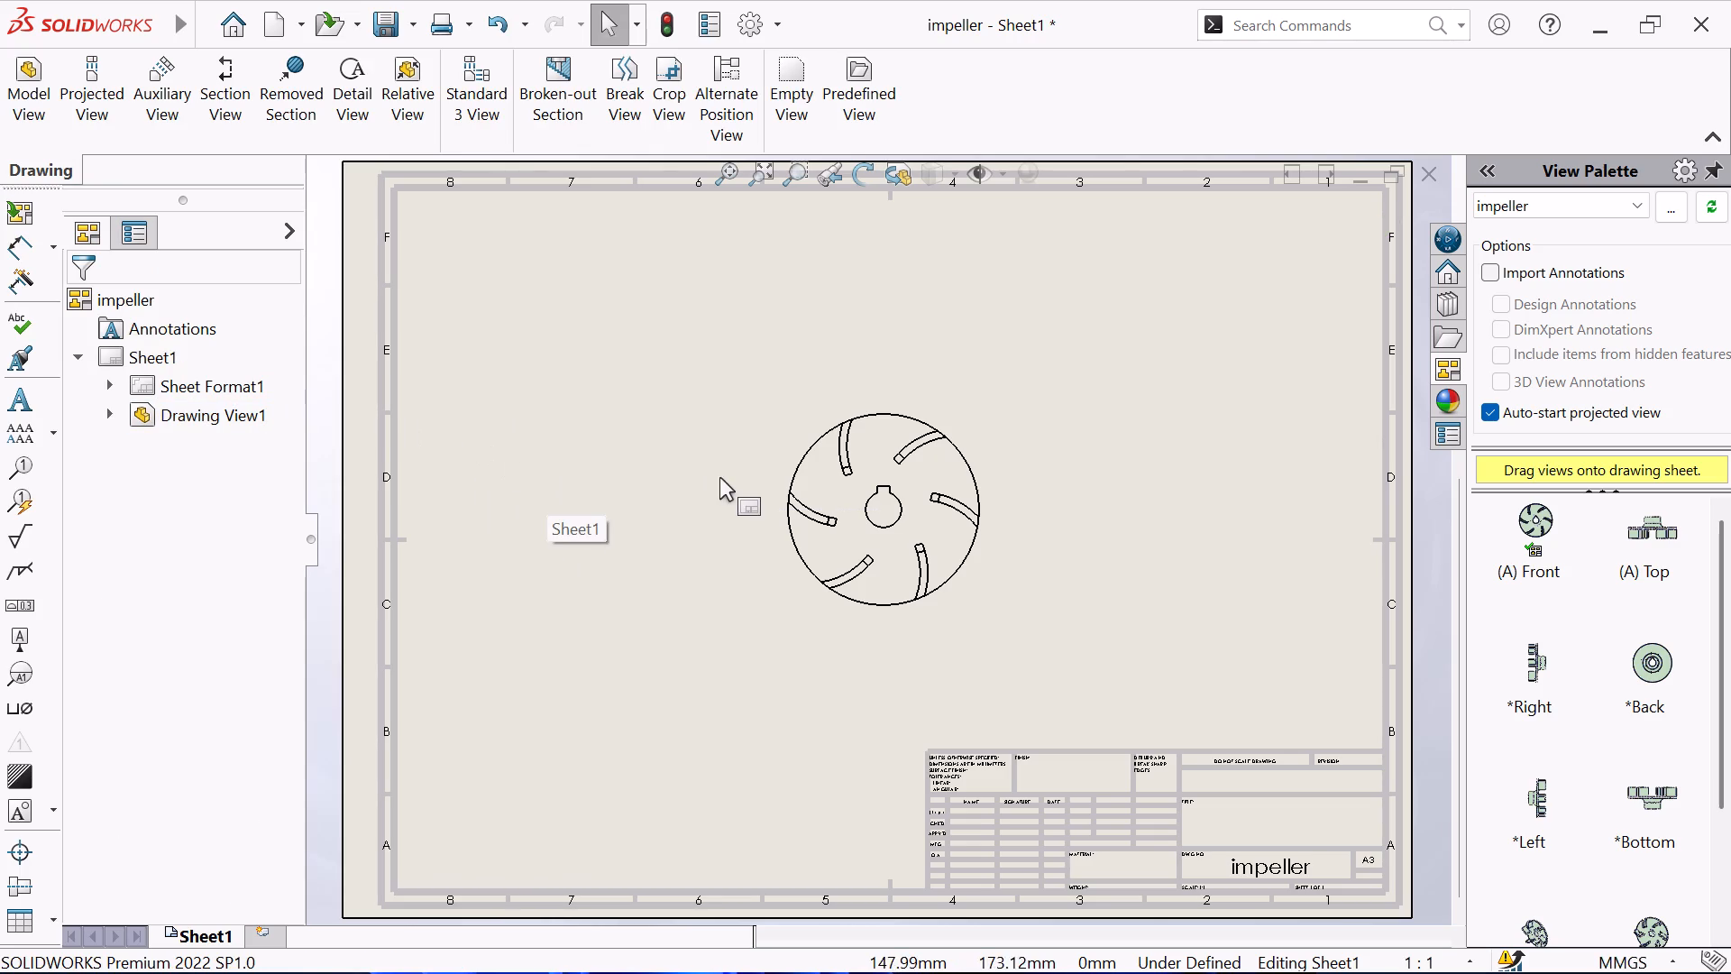
Review the front drawing view's properties, including its orientation, display style and scale settings, and close them without changes.
left_click(778, 452)
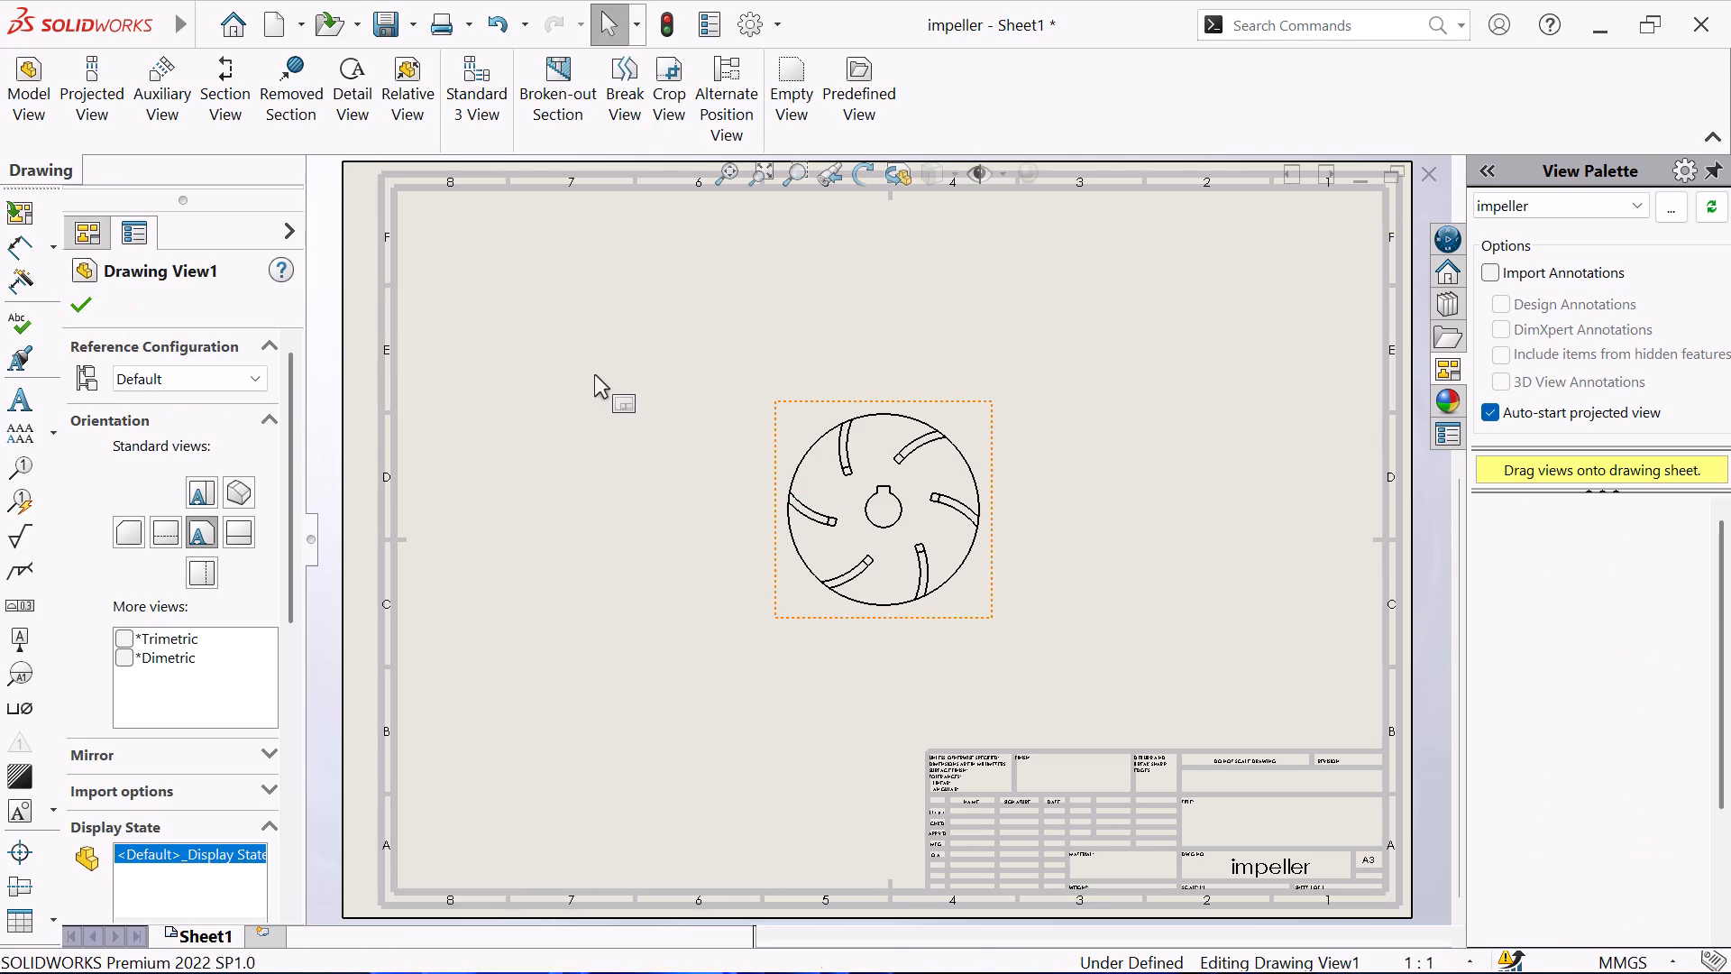
left_click_drag(978, 434, 1017, 414)
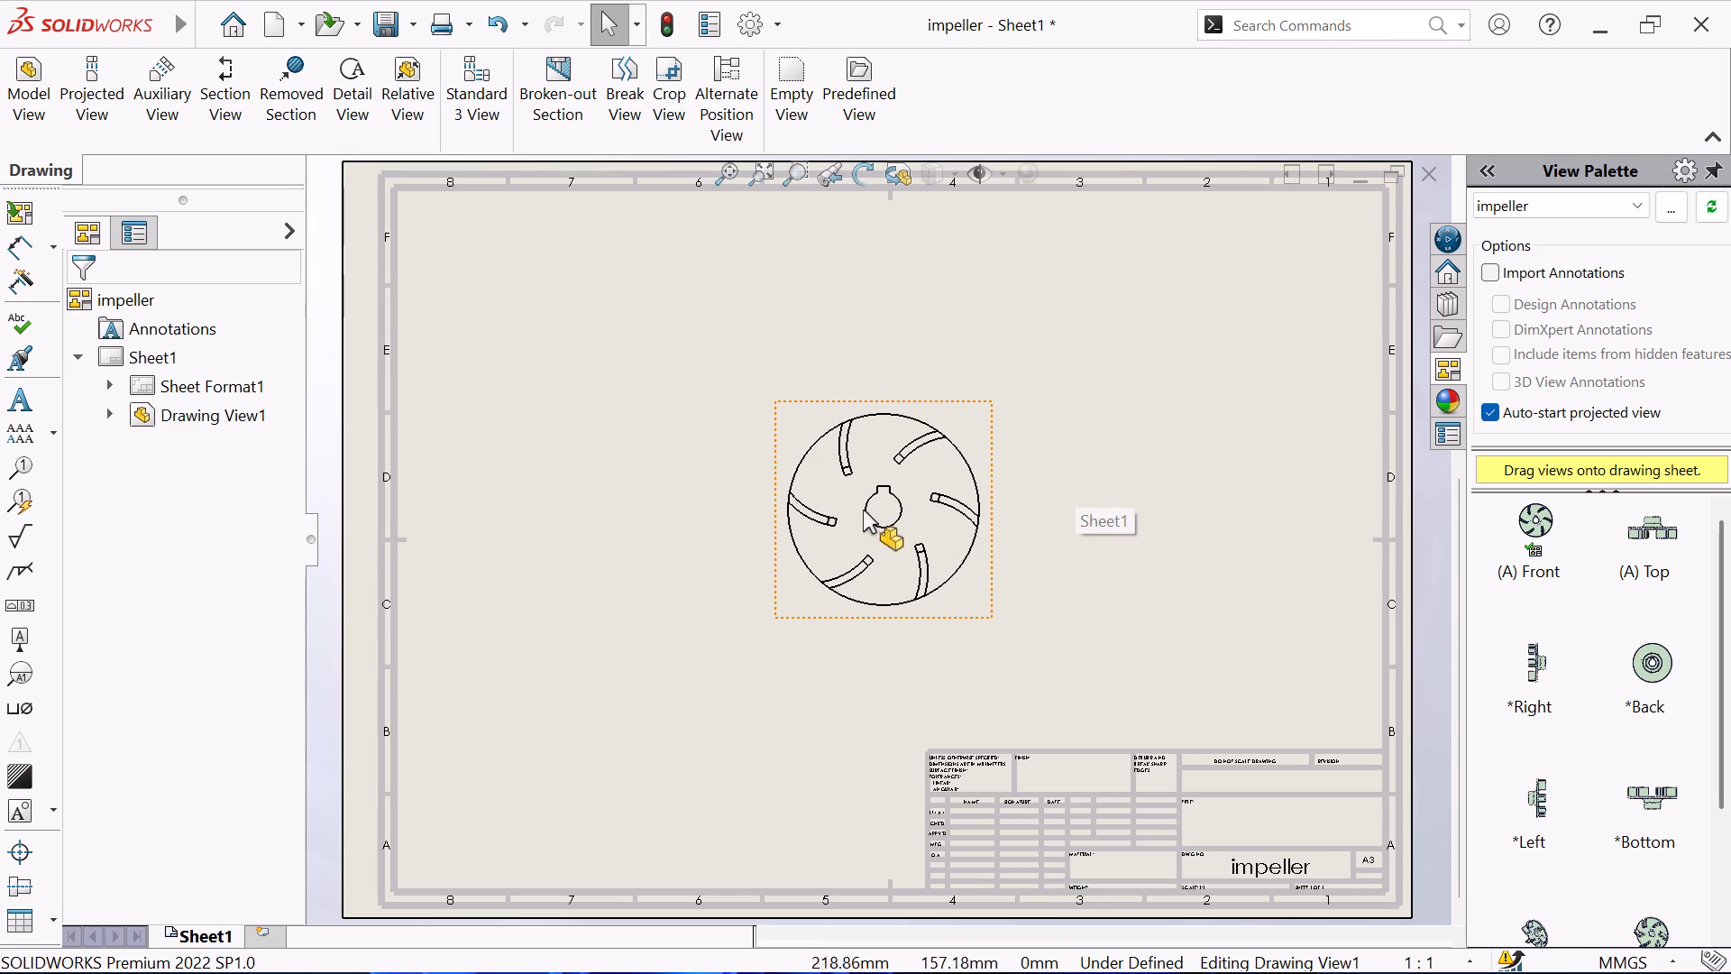
left_click(801, 431)
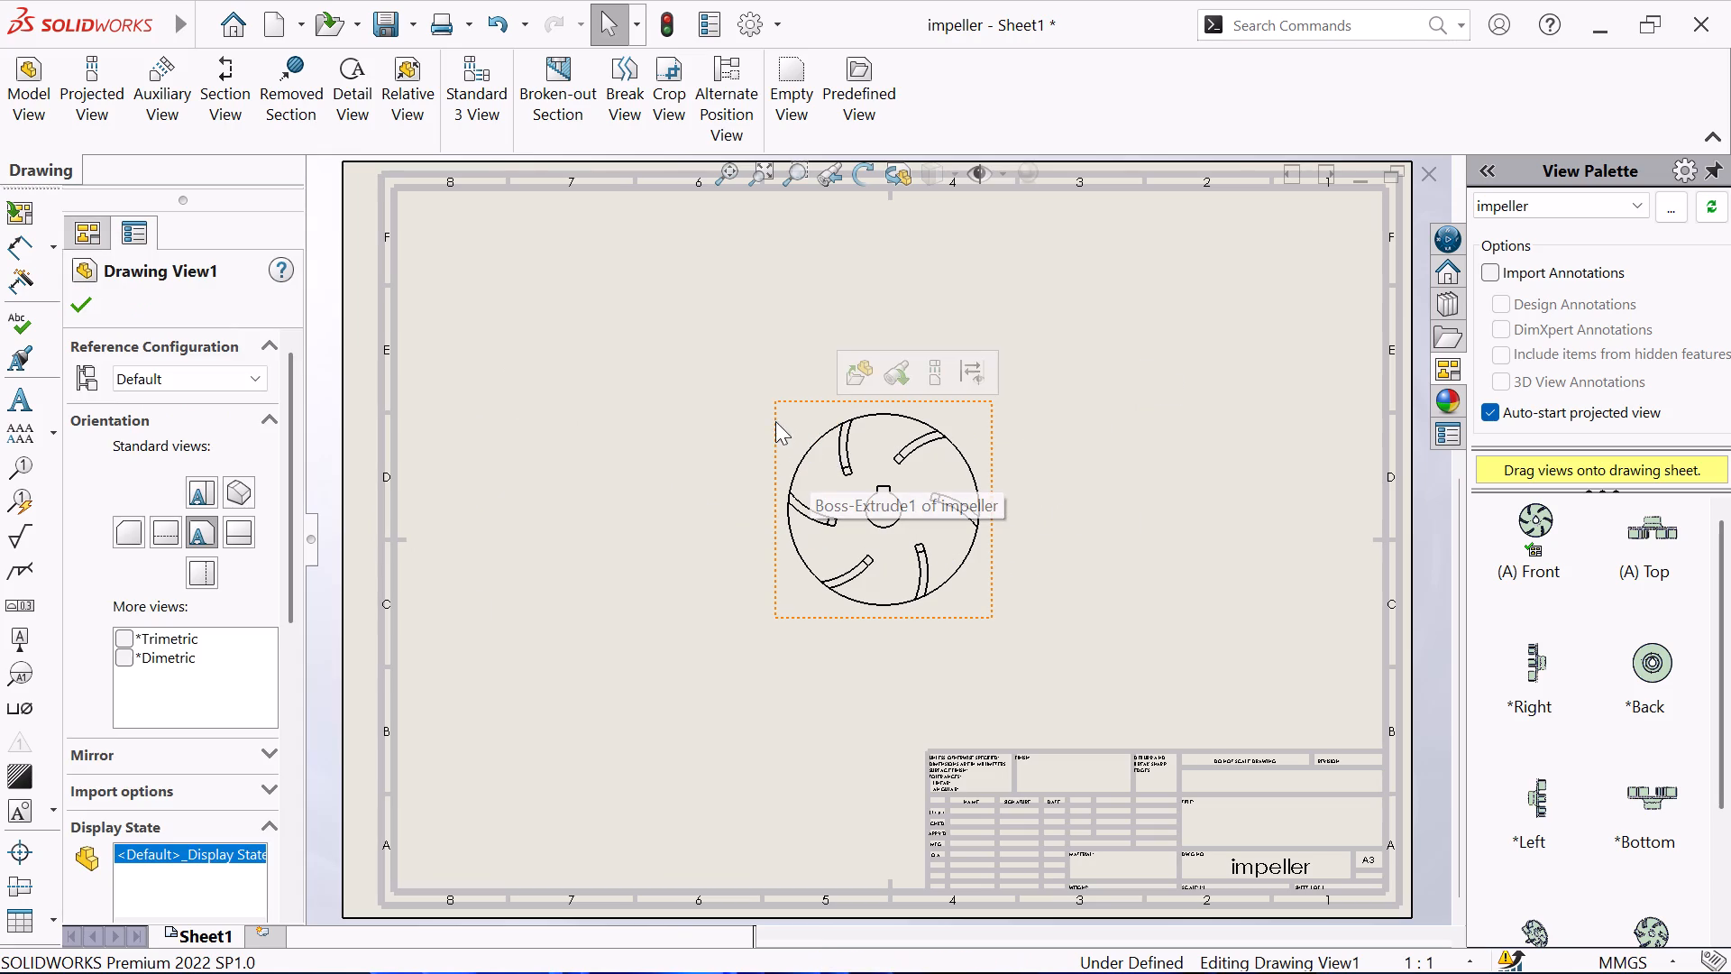
scroll(208, 674, "down", 2)
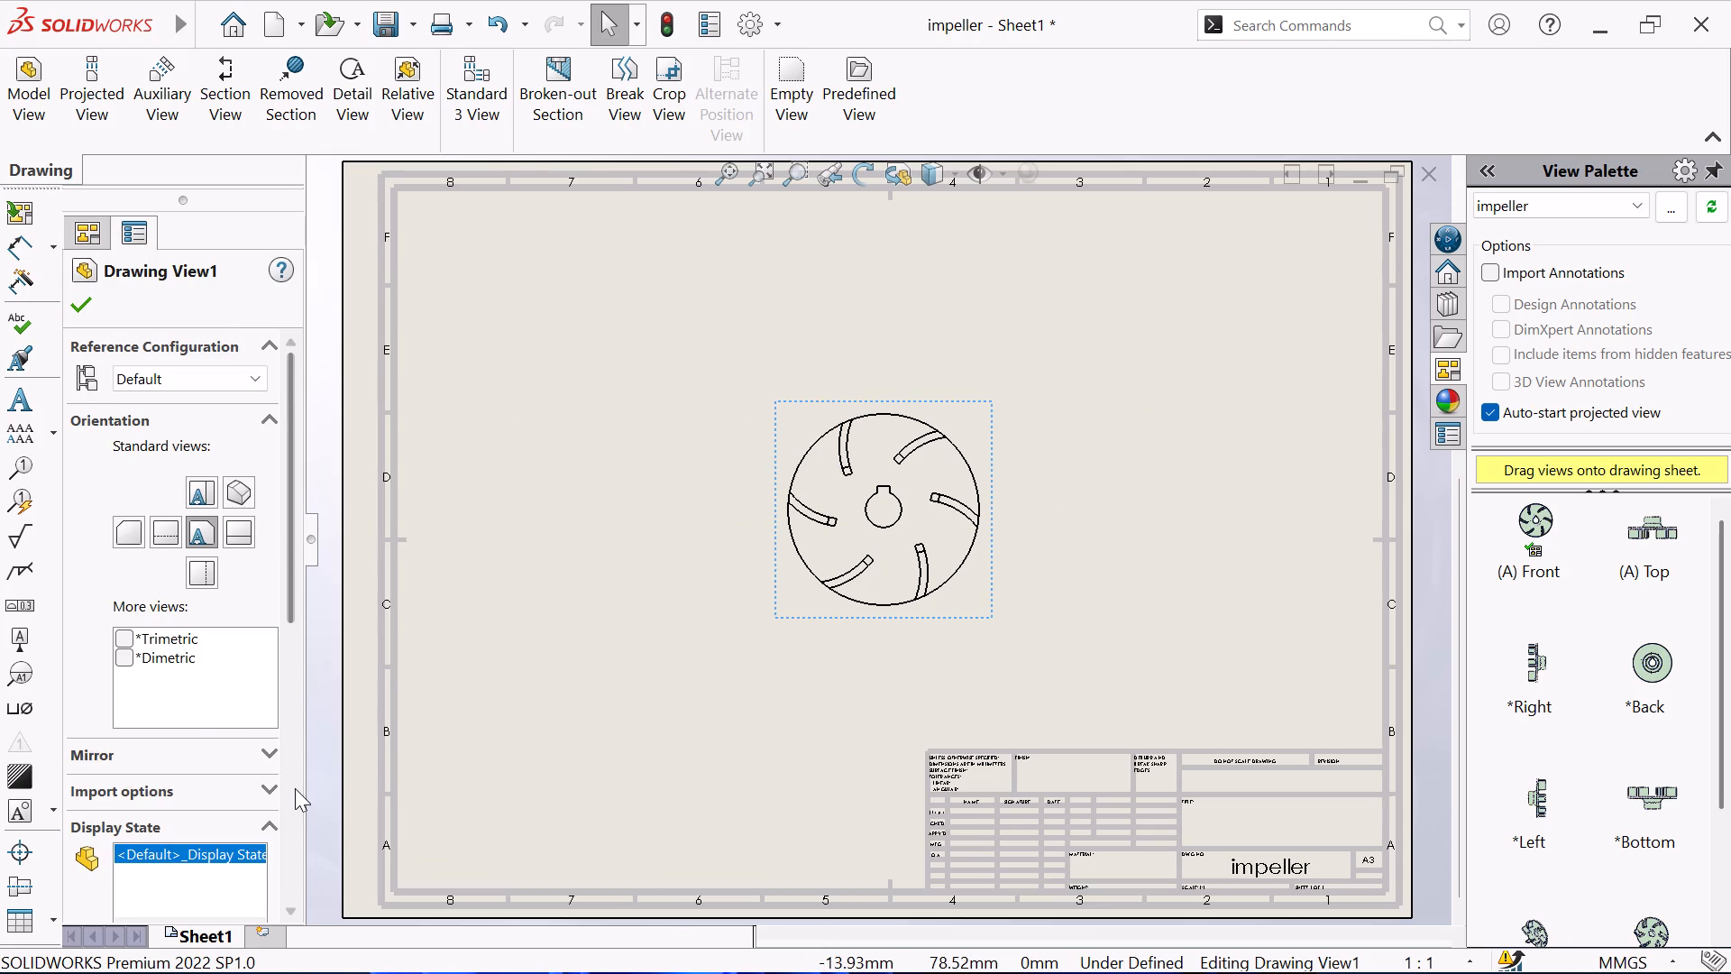
scroll(295, 788, "down", 2)
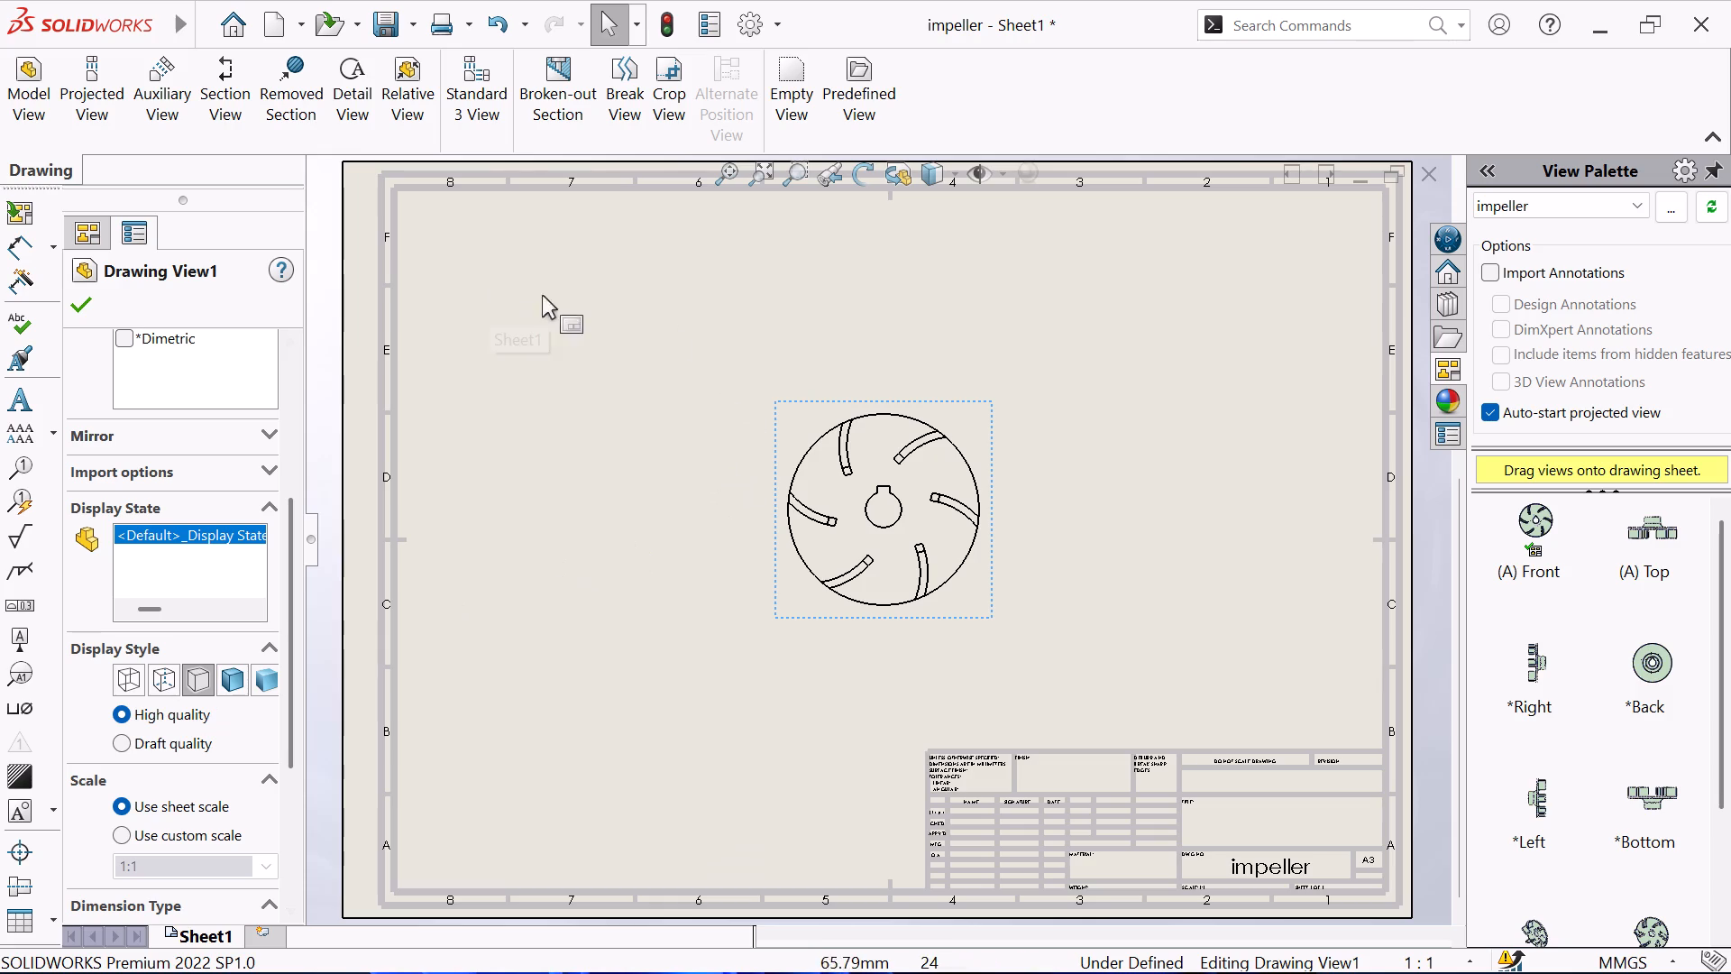
double_click(791, 439)
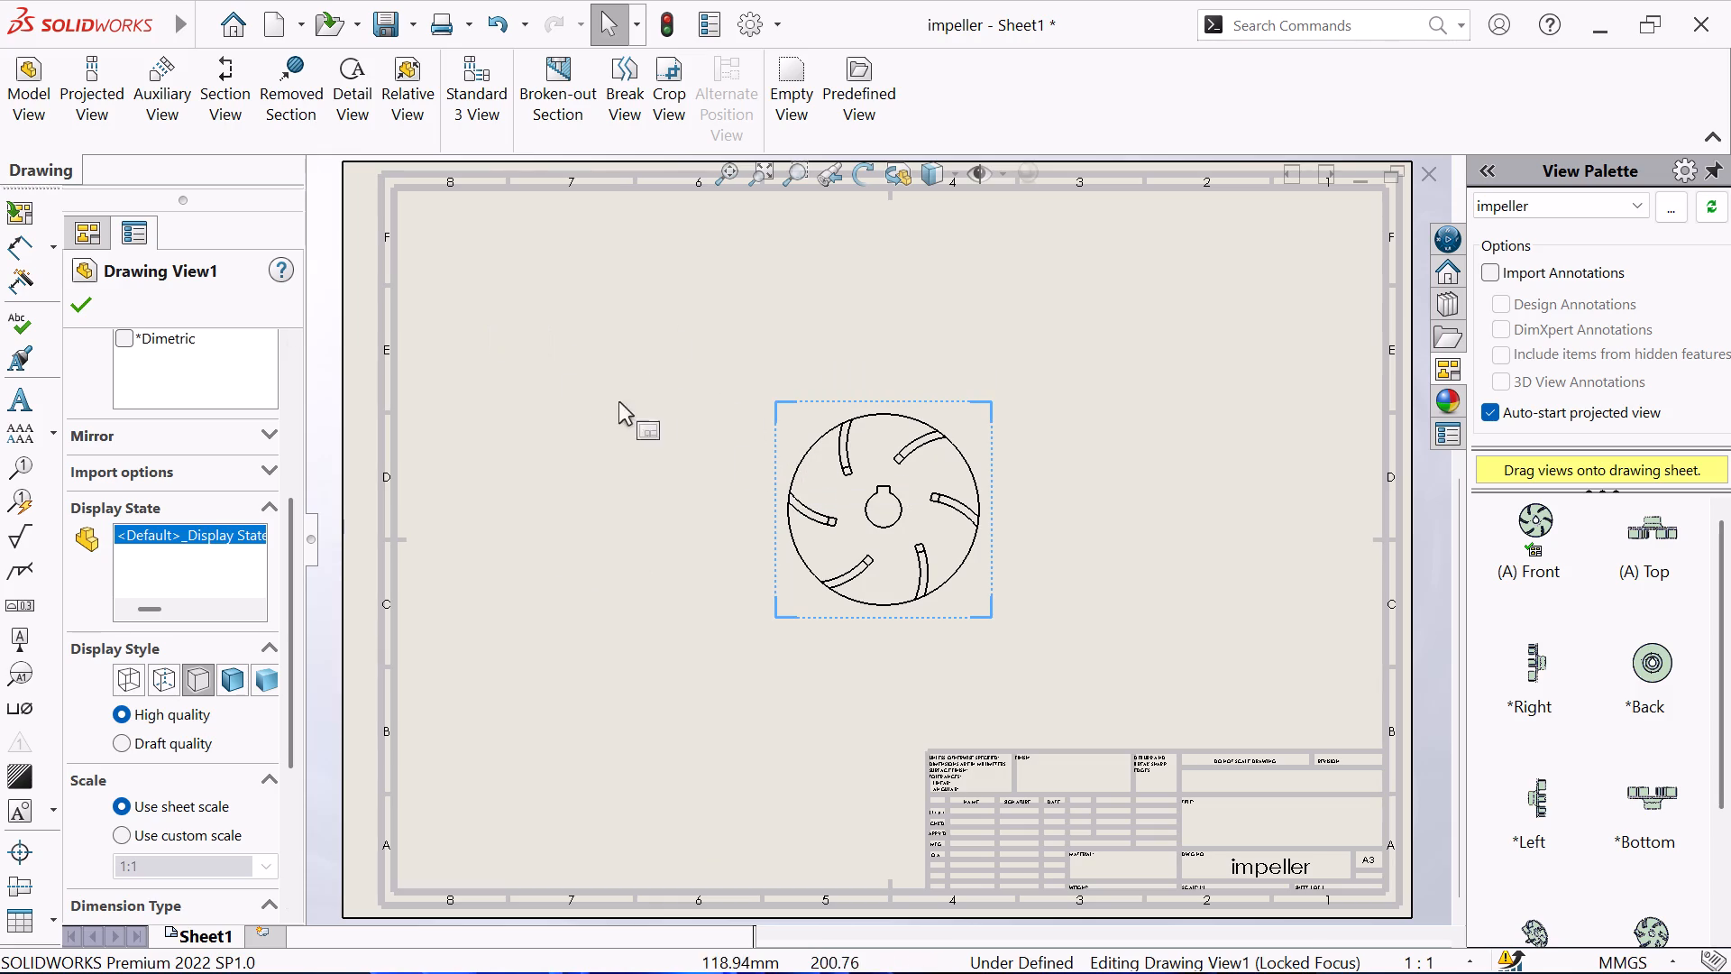
left_click(778, 437)
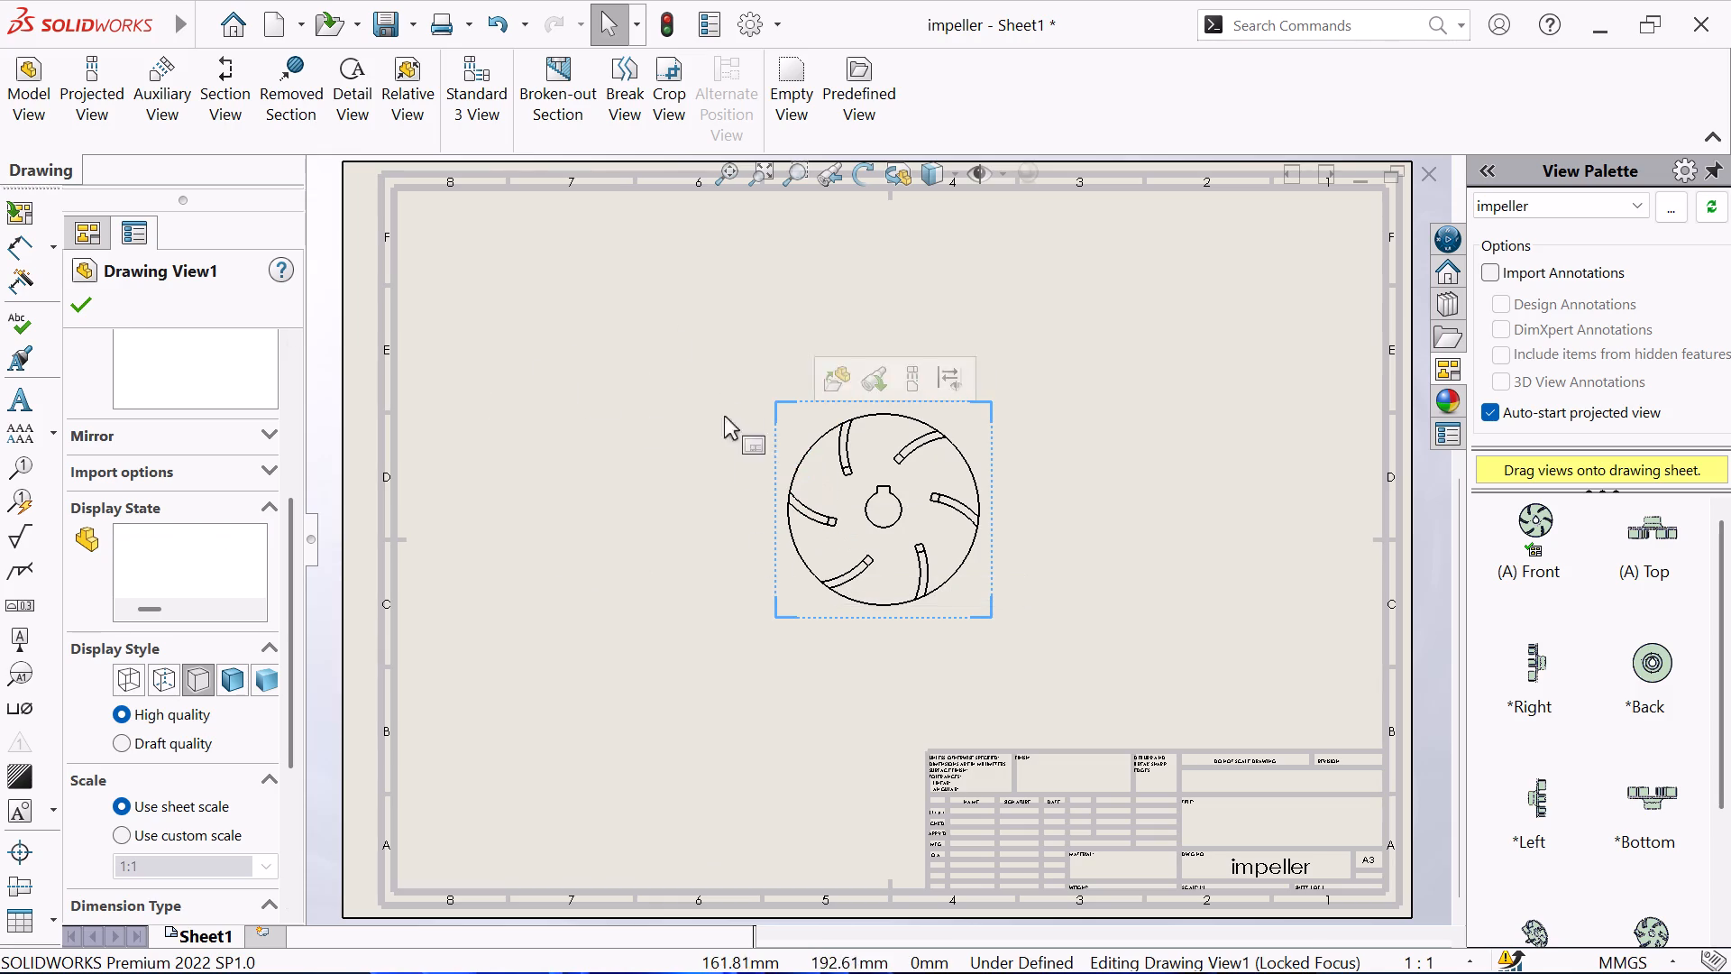
left_click(80, 314)
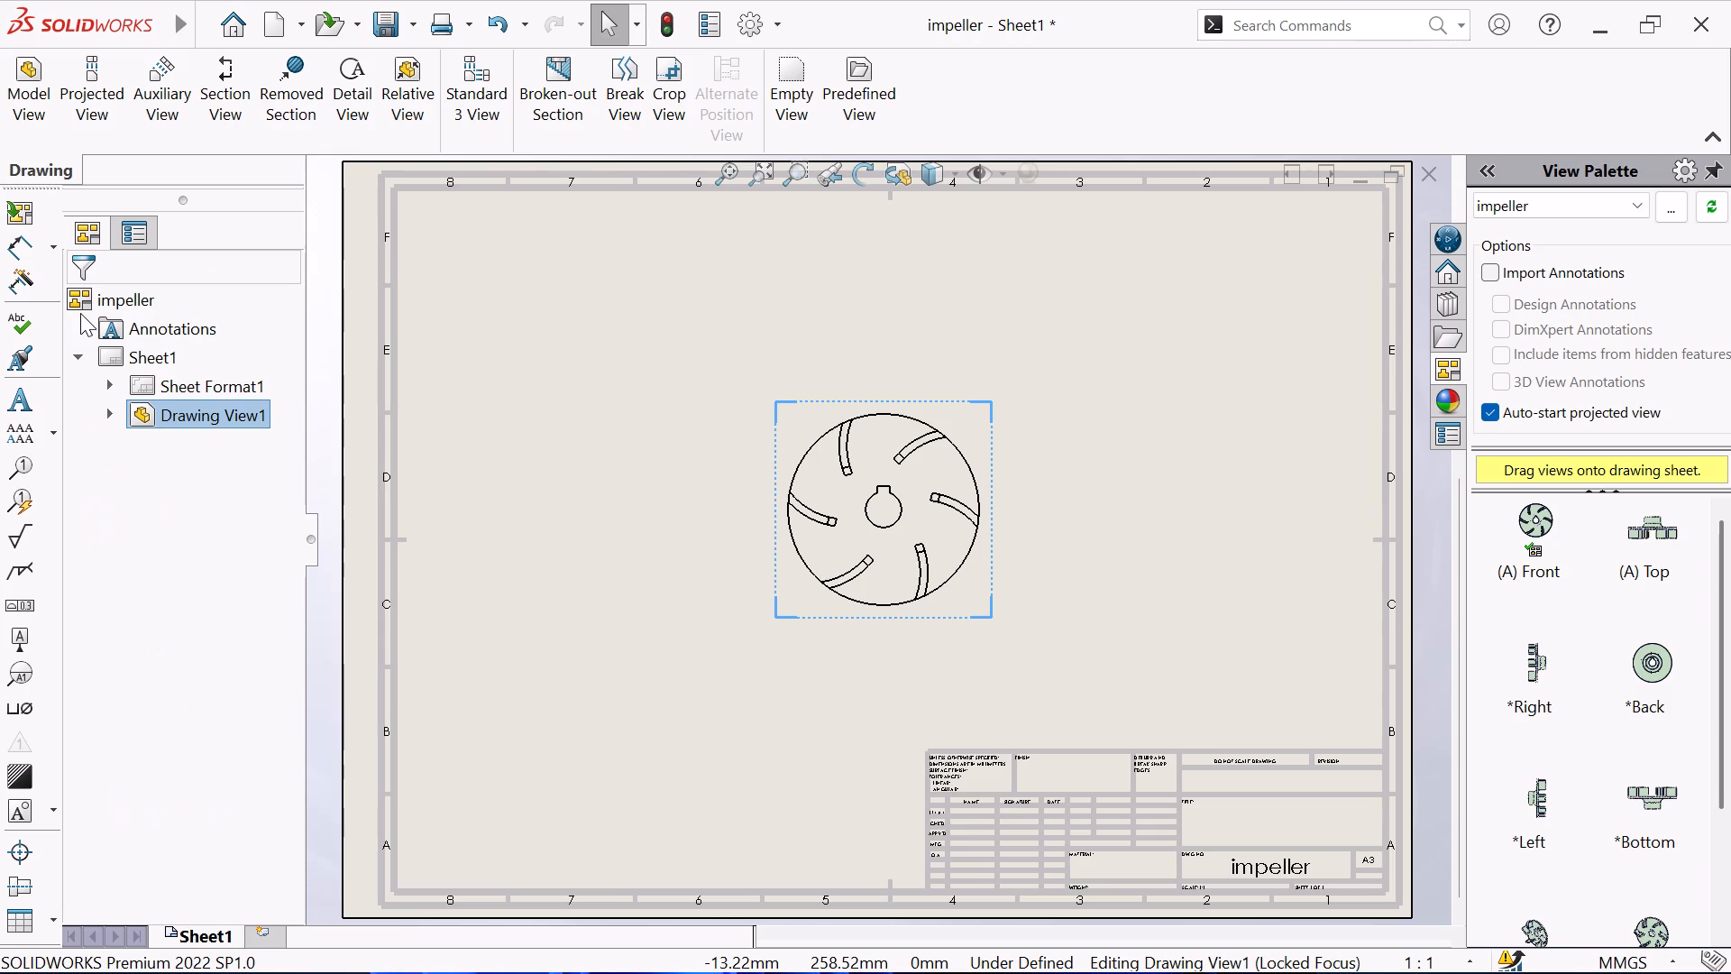
Create section view A-A with a vertical cutting line through the front view's bore centre, placed to the right of that view.
left_click(216, 81)
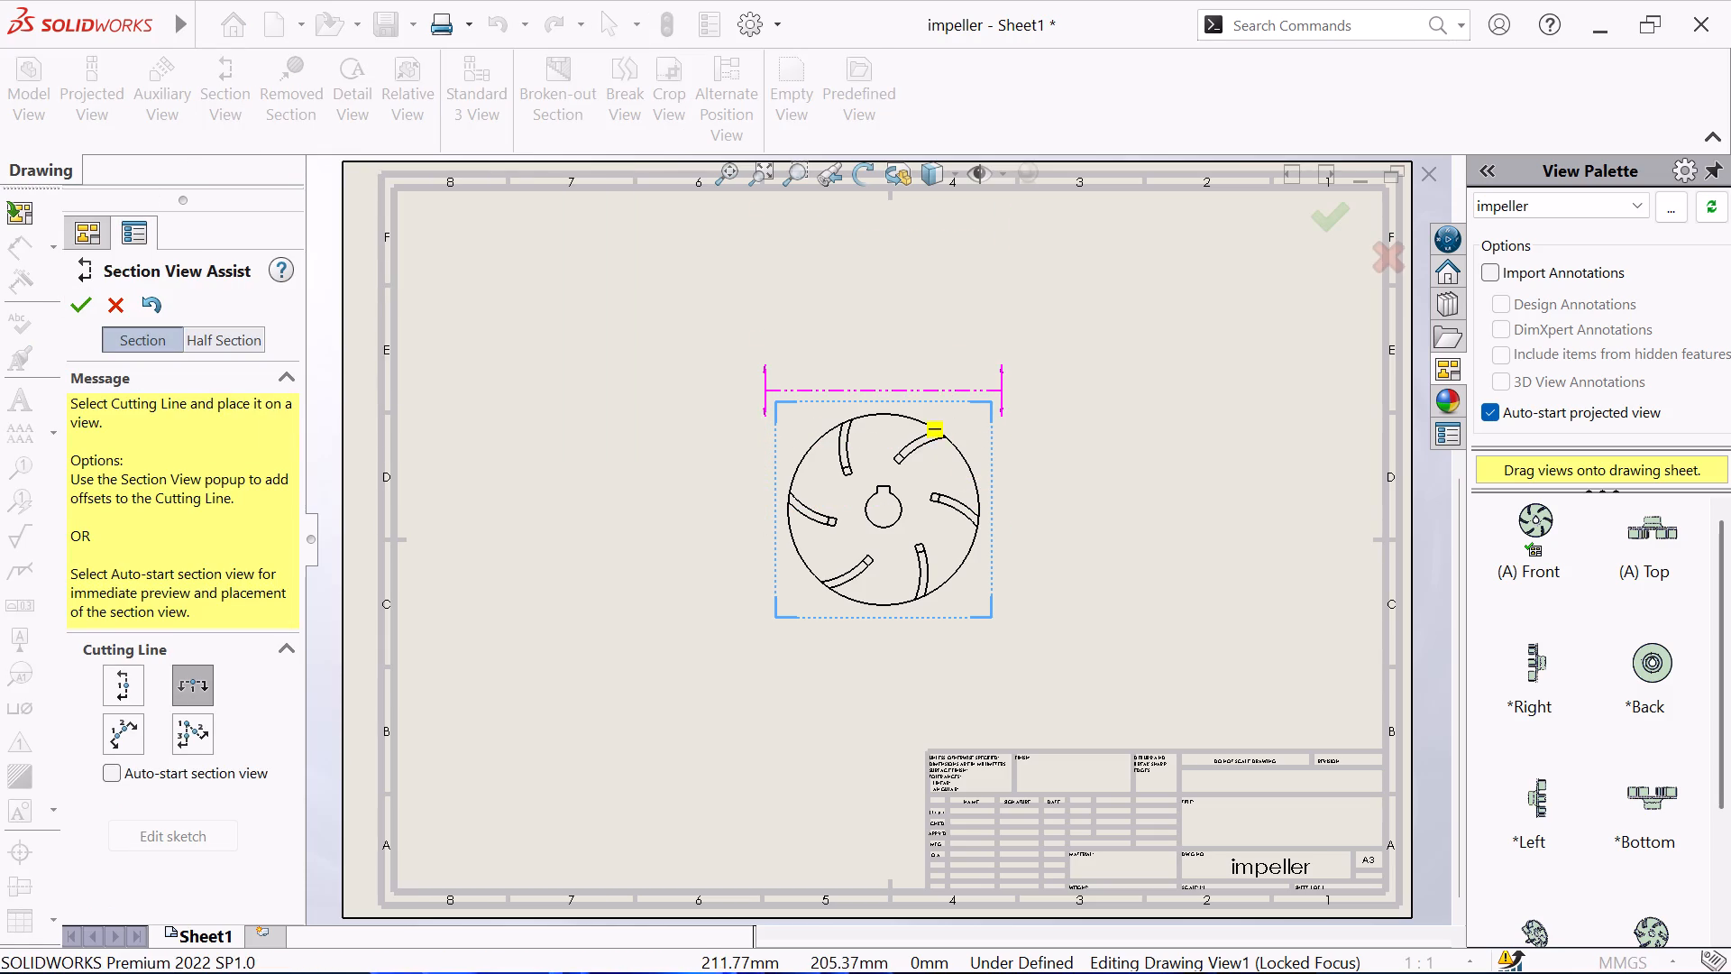
left_click(122, 682)
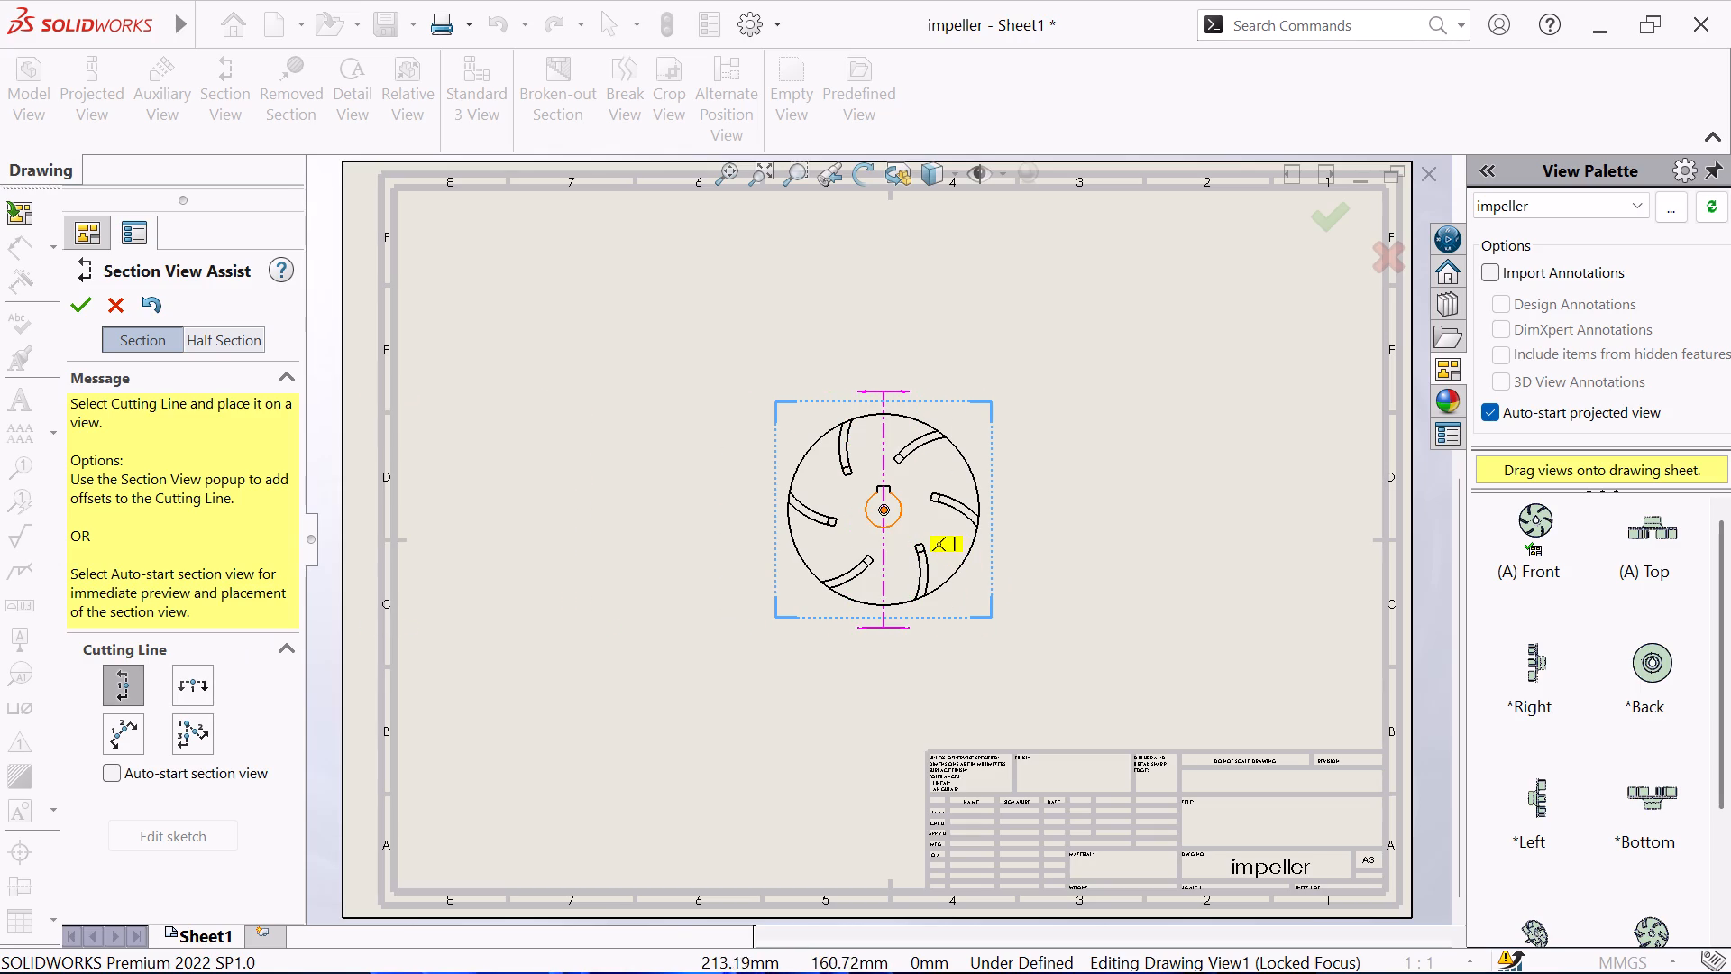
left_click(884, 509)
left_click(1078, 473)
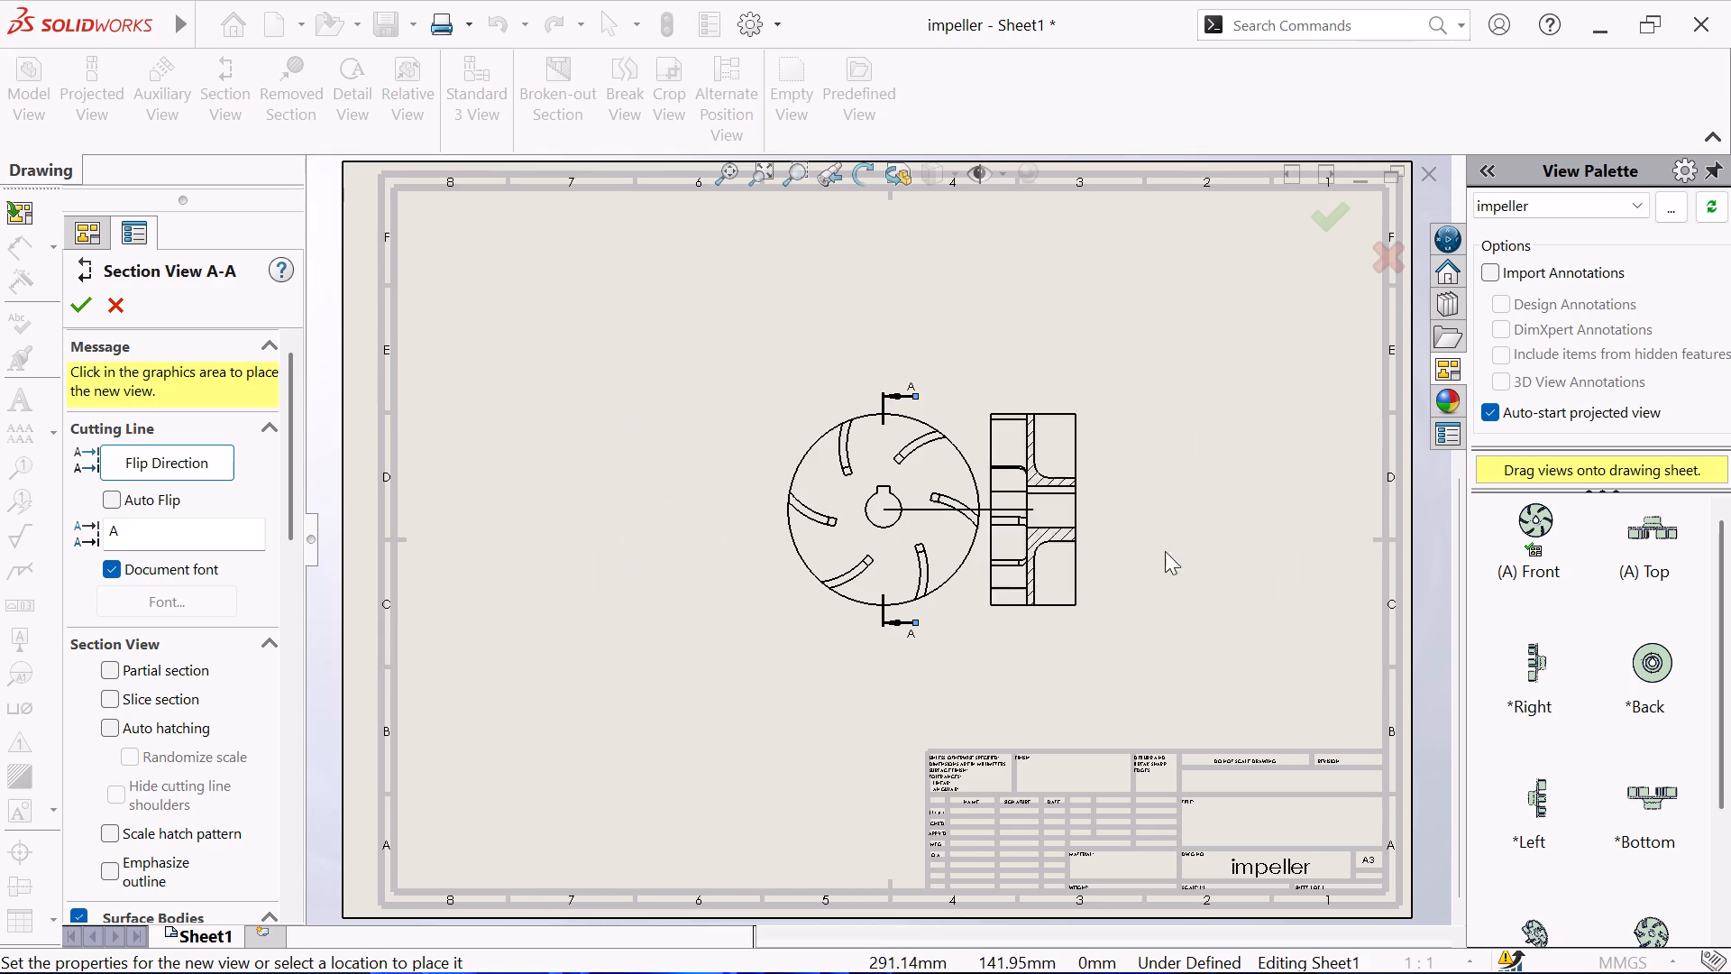
left_click(1261, 547)
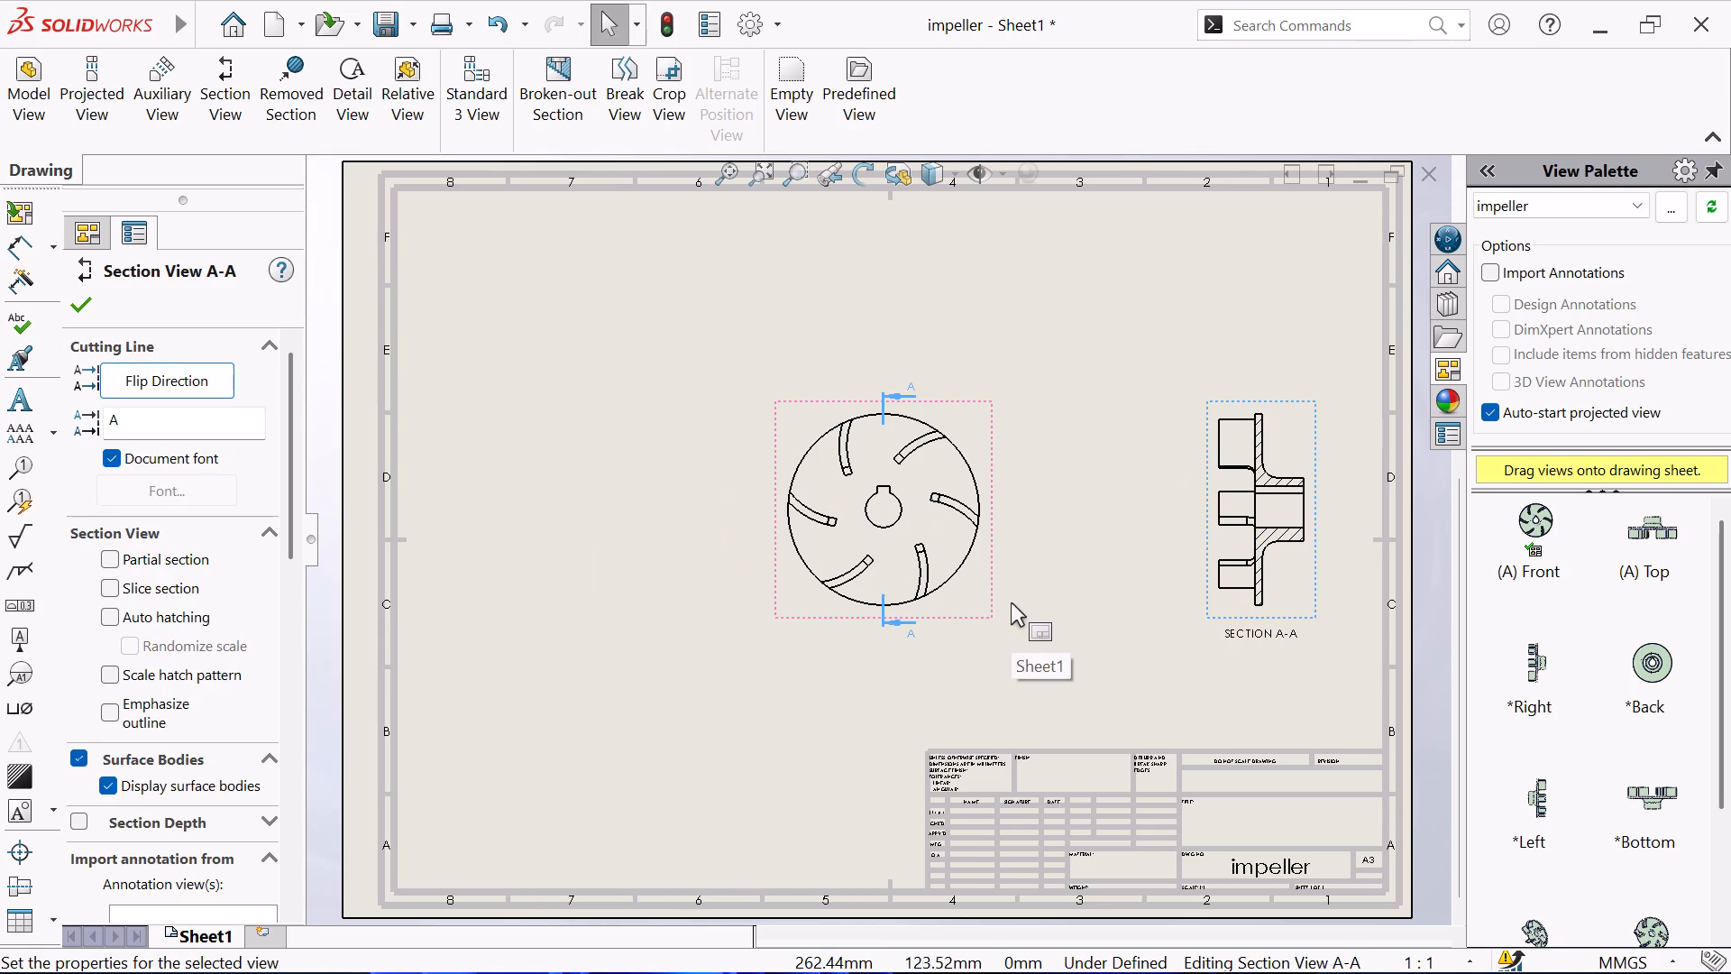
left_click(85, 303)
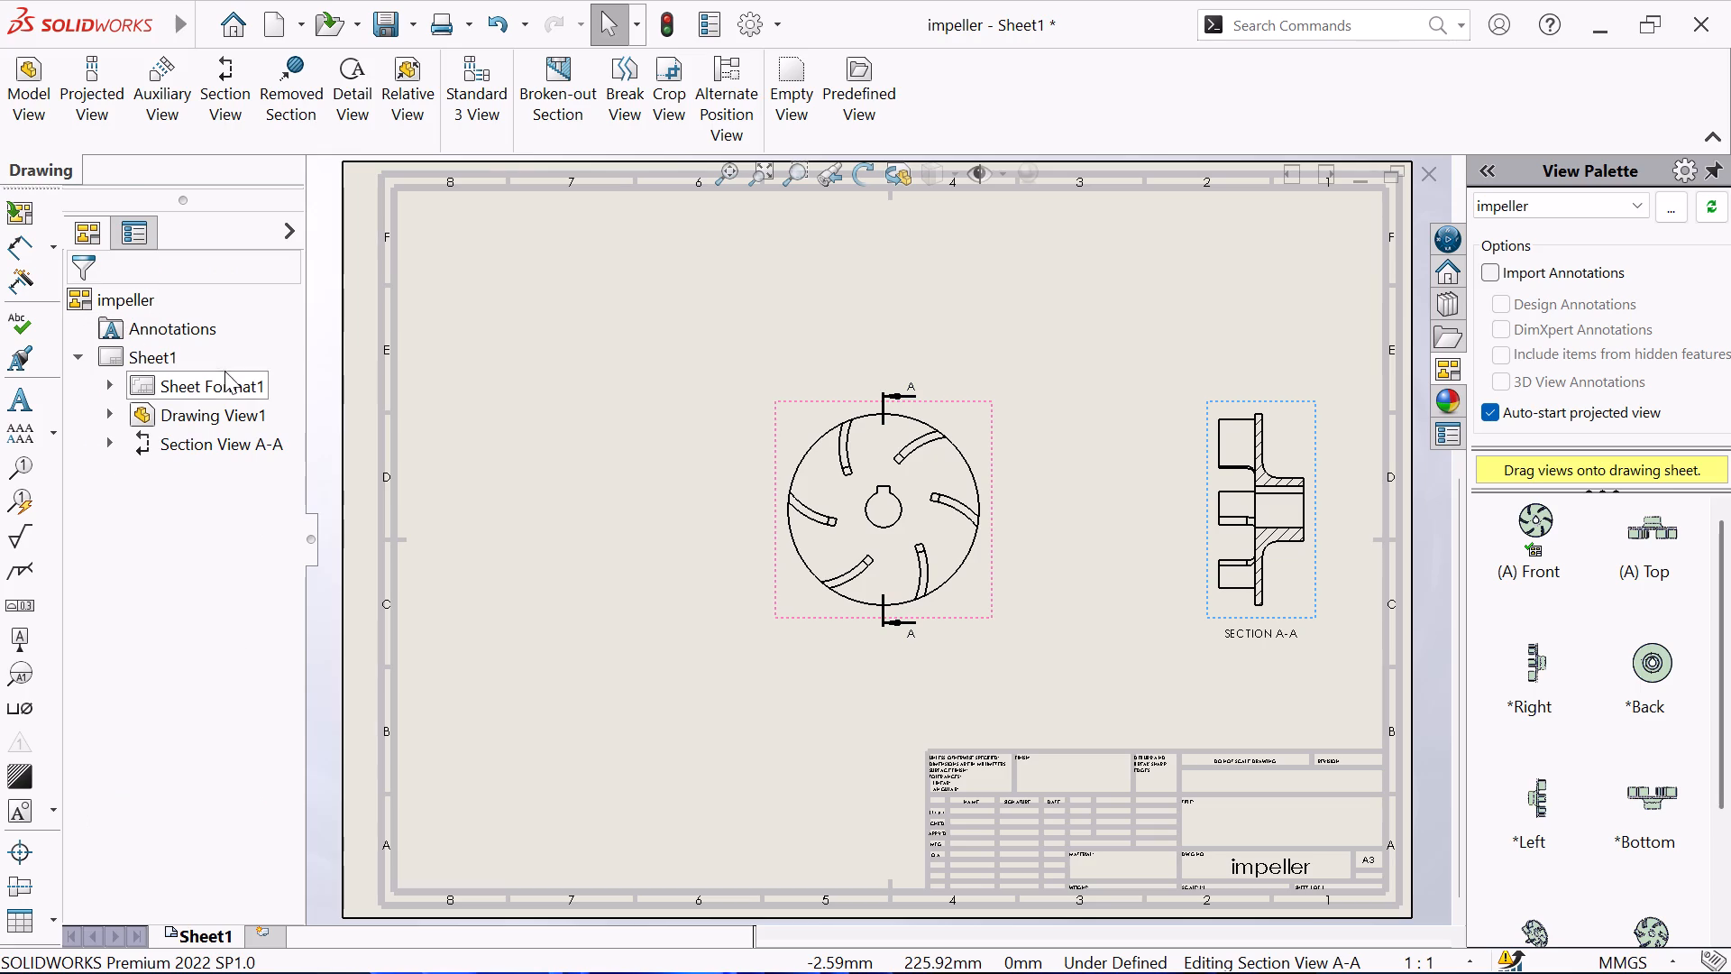
Project an isometric view from the front view with high-quality cosmetic threads, shaded with edges, and place it at the sheet's lower left.
left_click(103, 121)
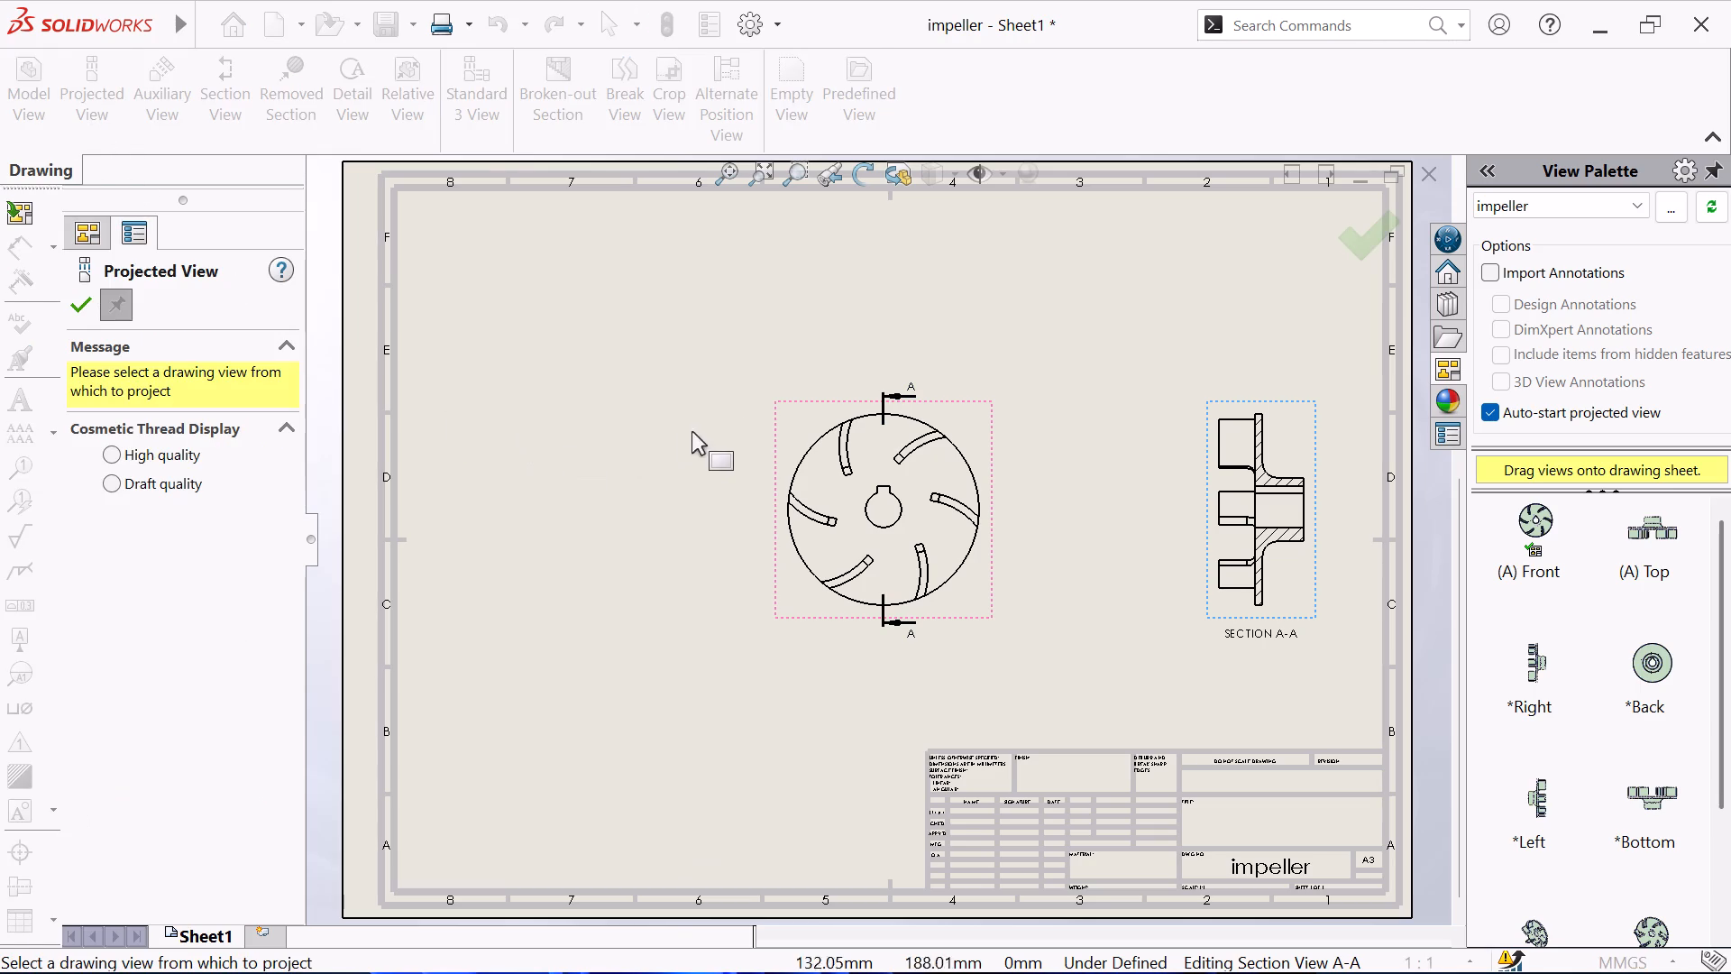
left_click(127, 459)
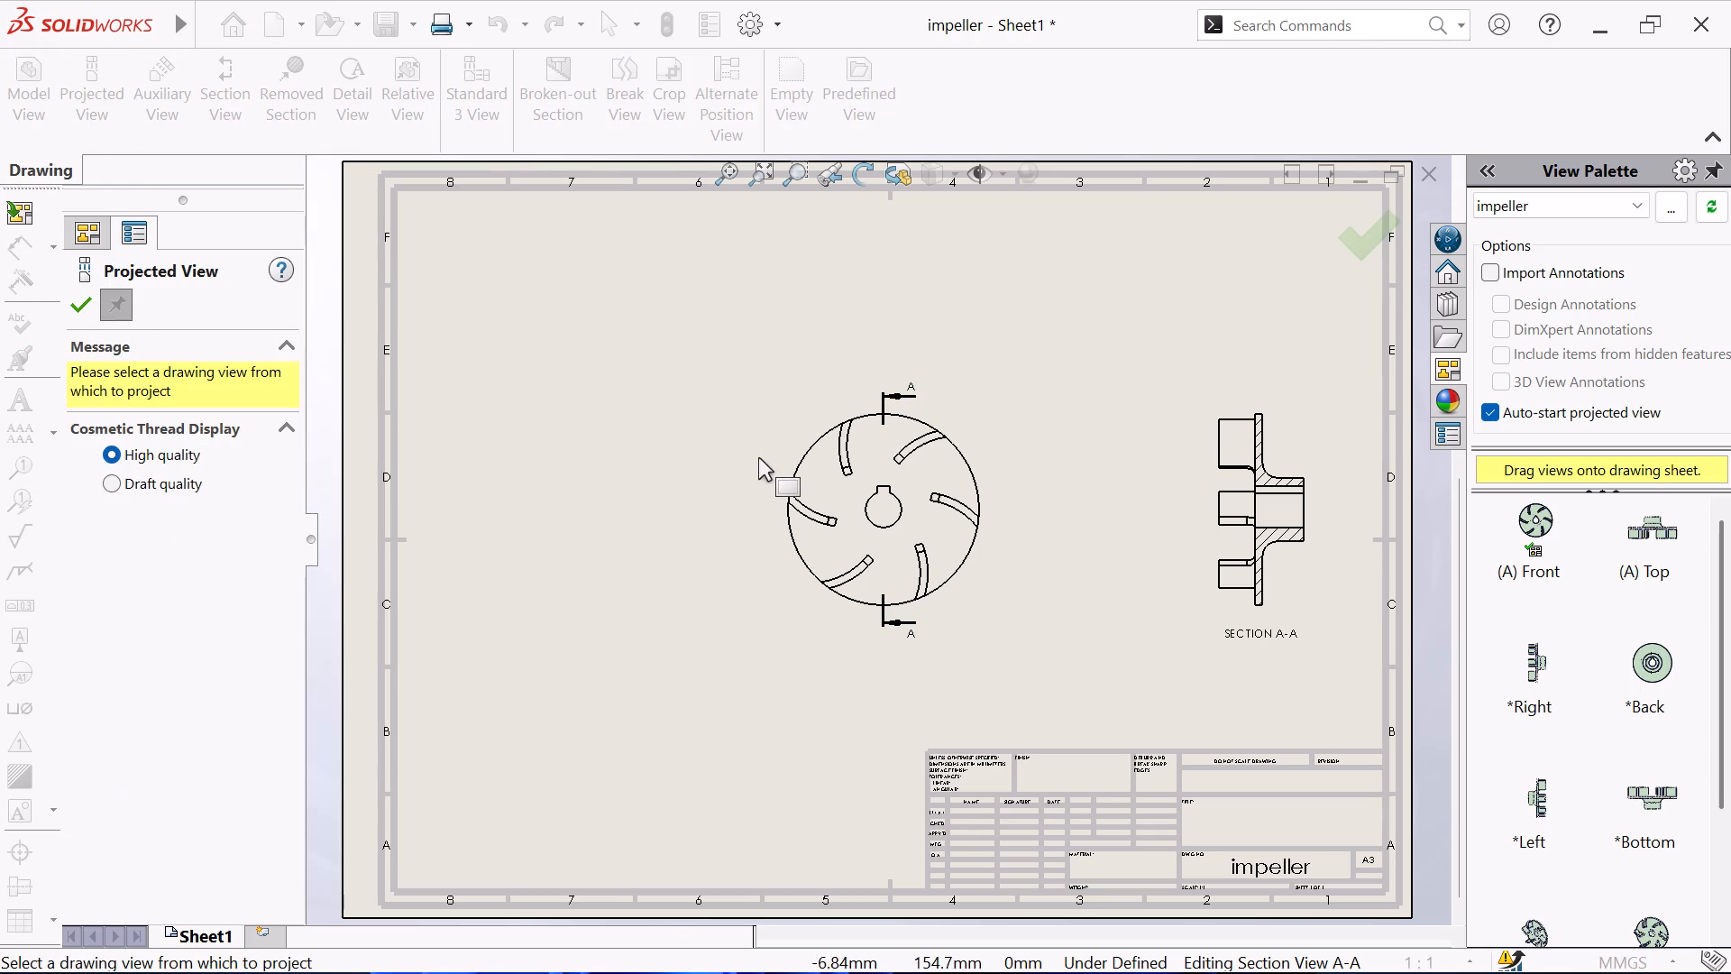
left_click(798, 445)
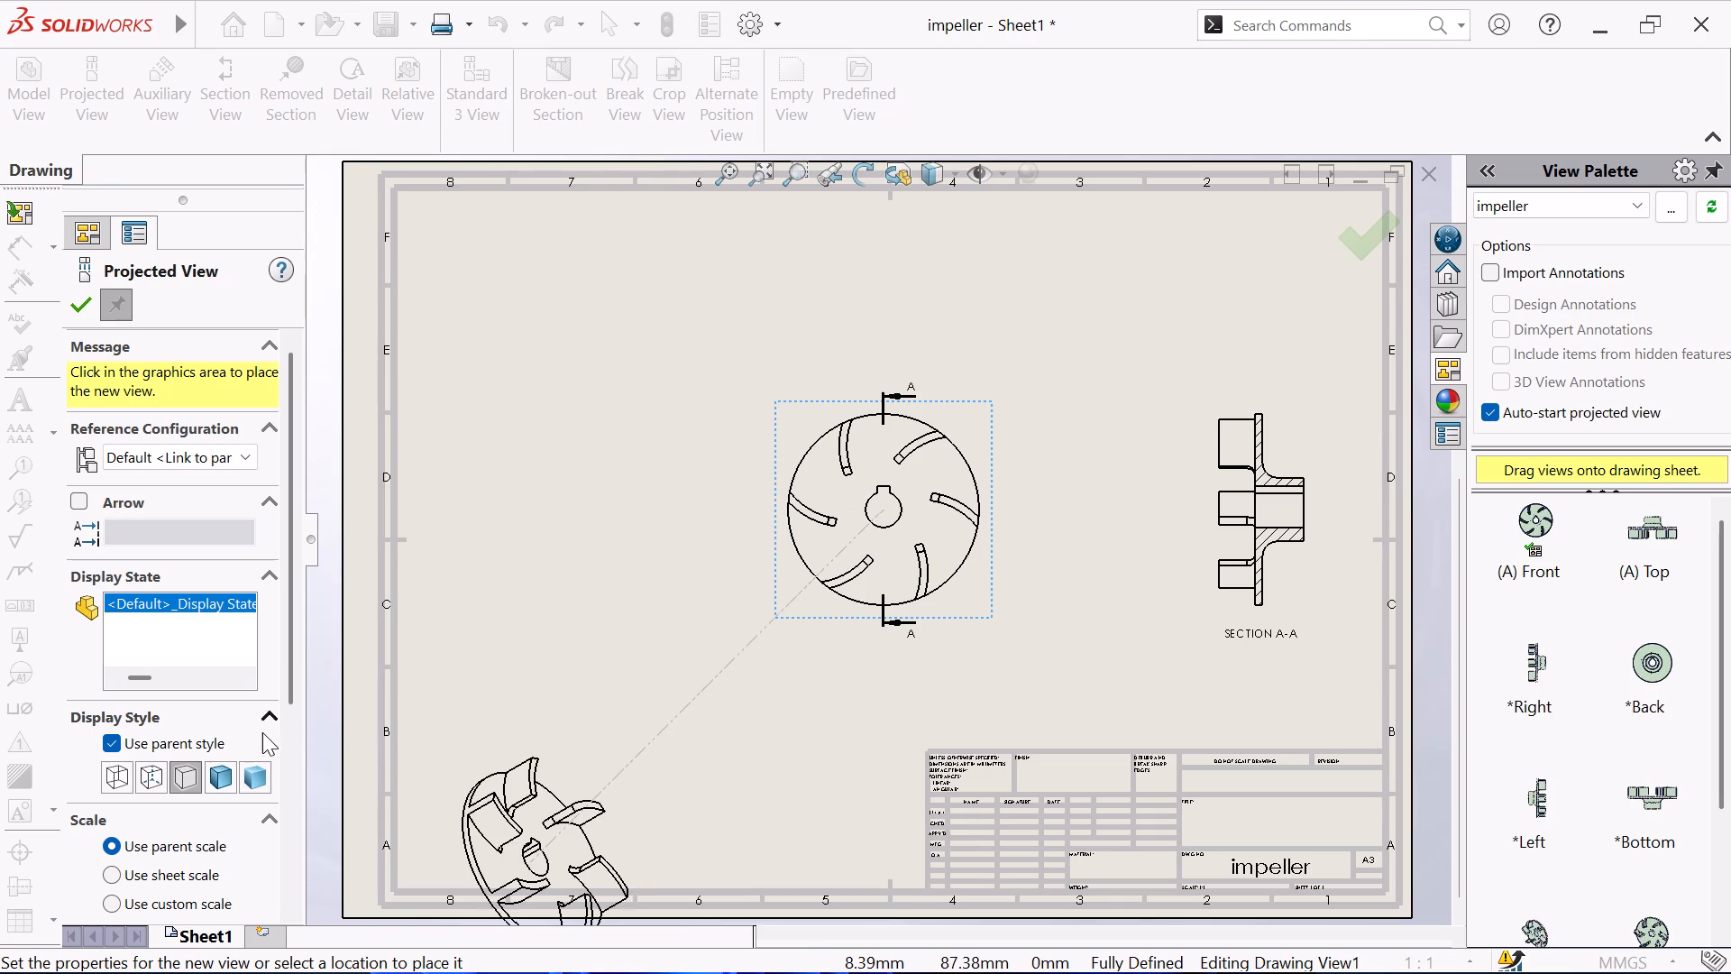
left_click(226, 773)
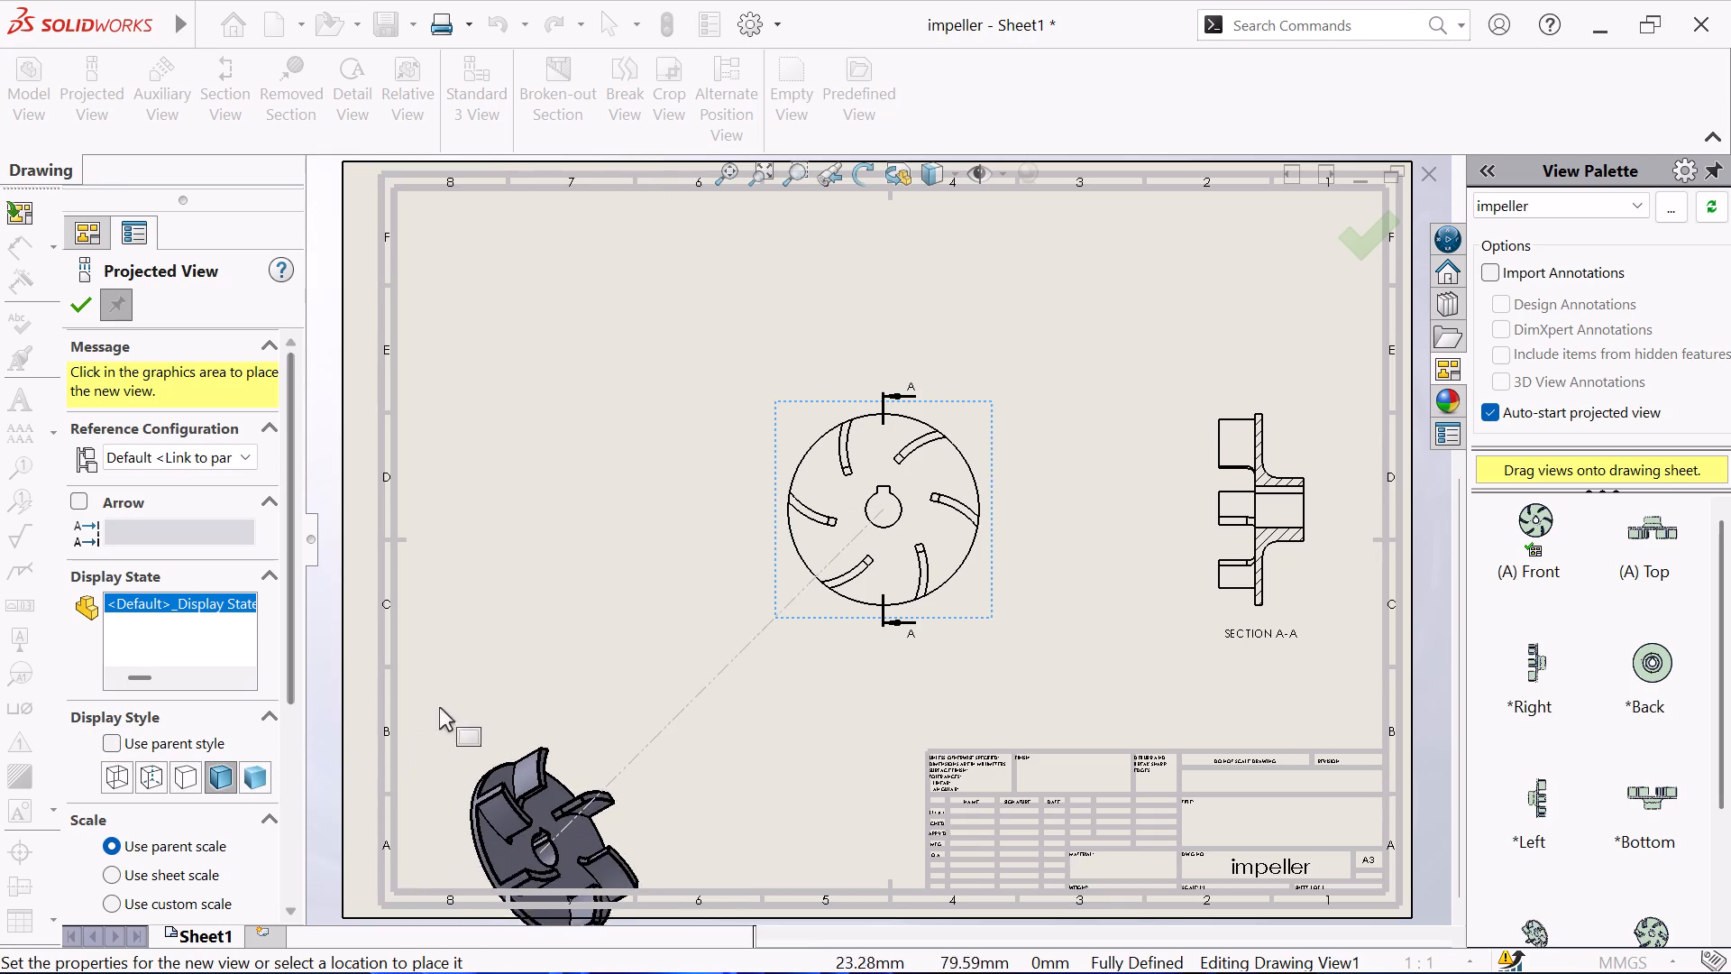
left_click(498, 667)
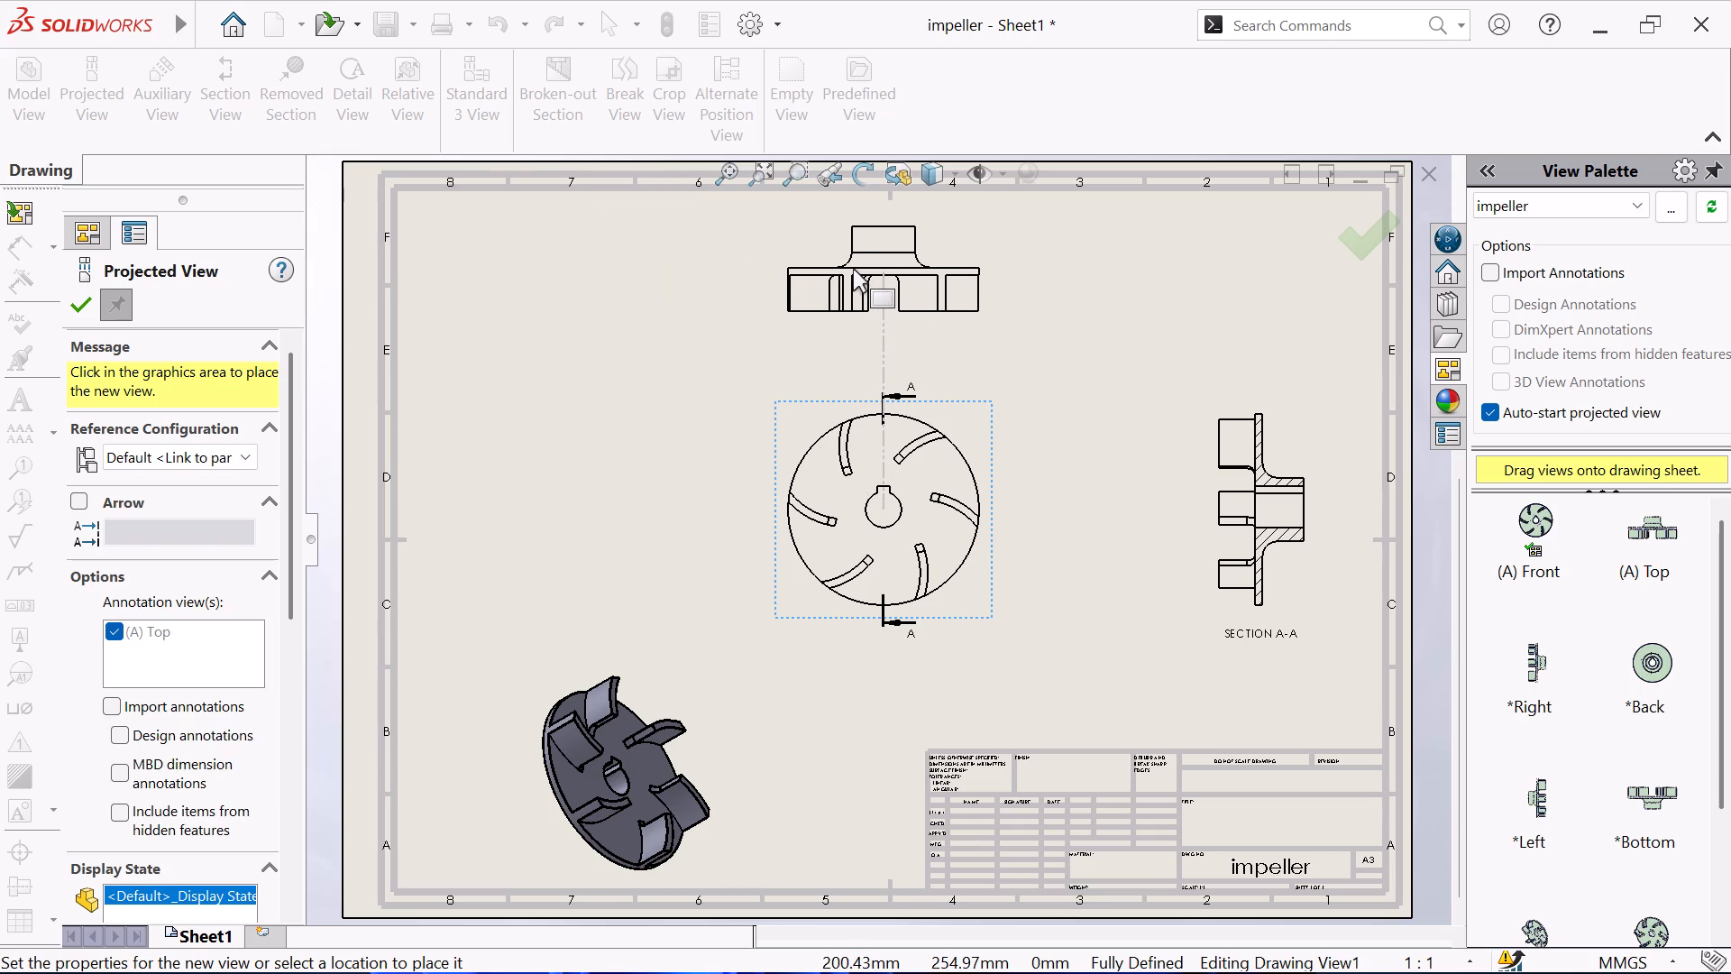
Place a projected top view directly above the front view and finish projecting without adding another view.
left_click(852, 269)
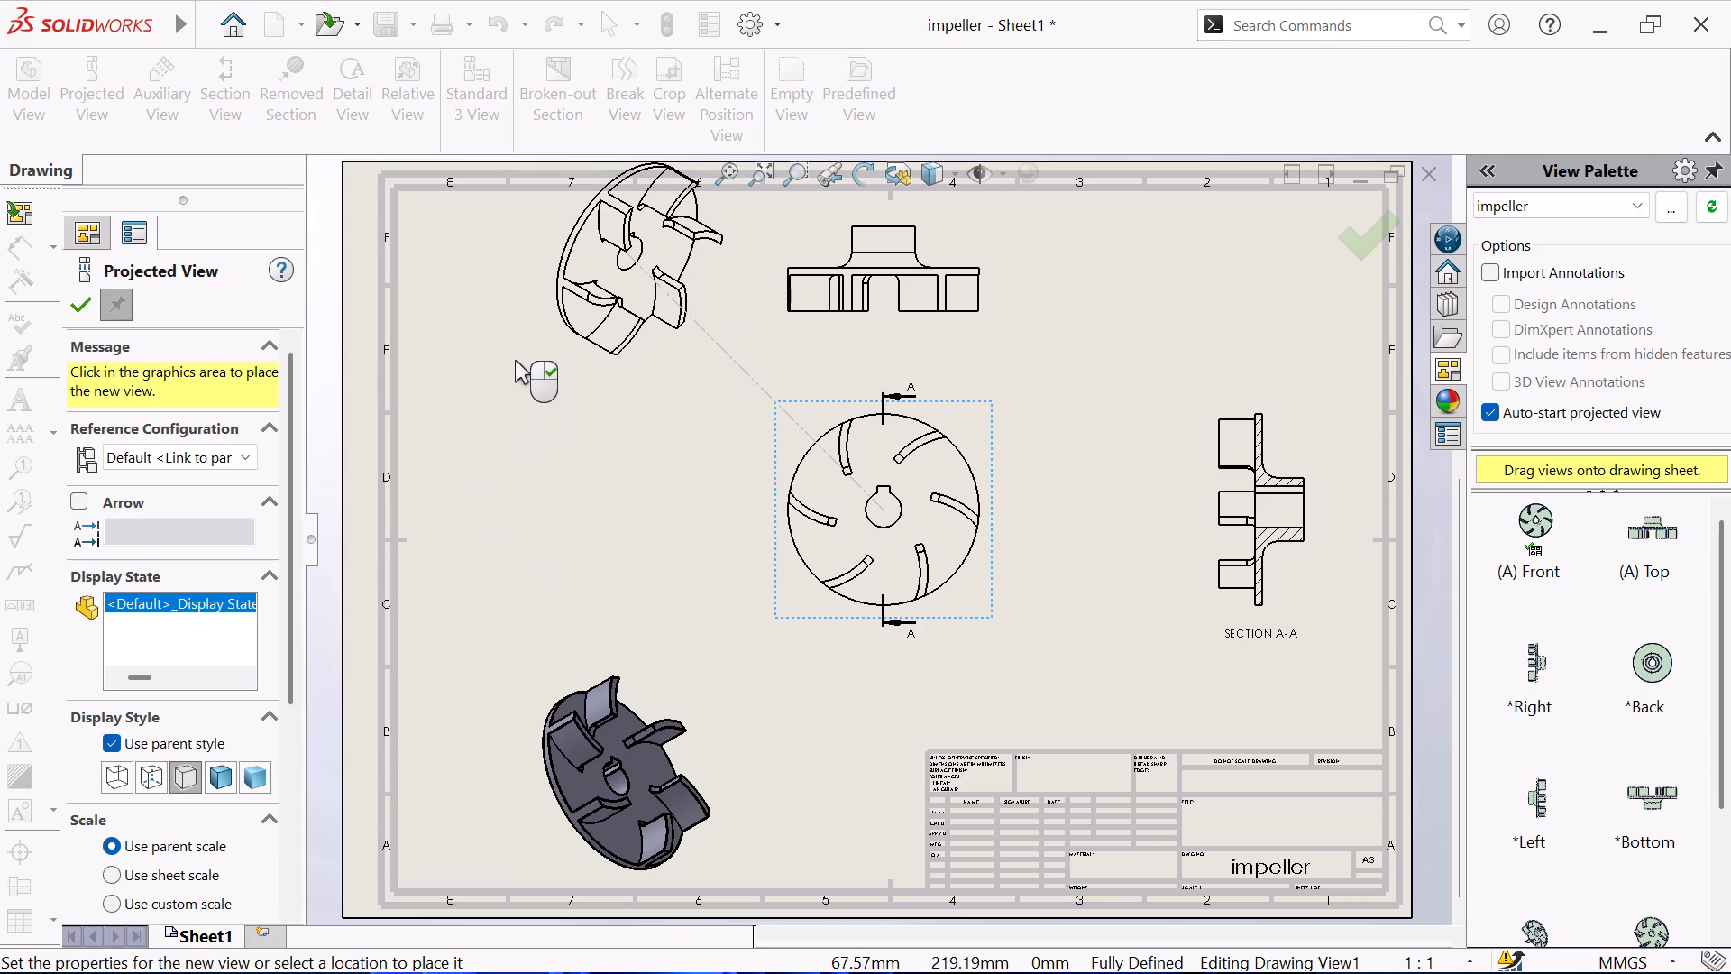
left_click(215, 783)
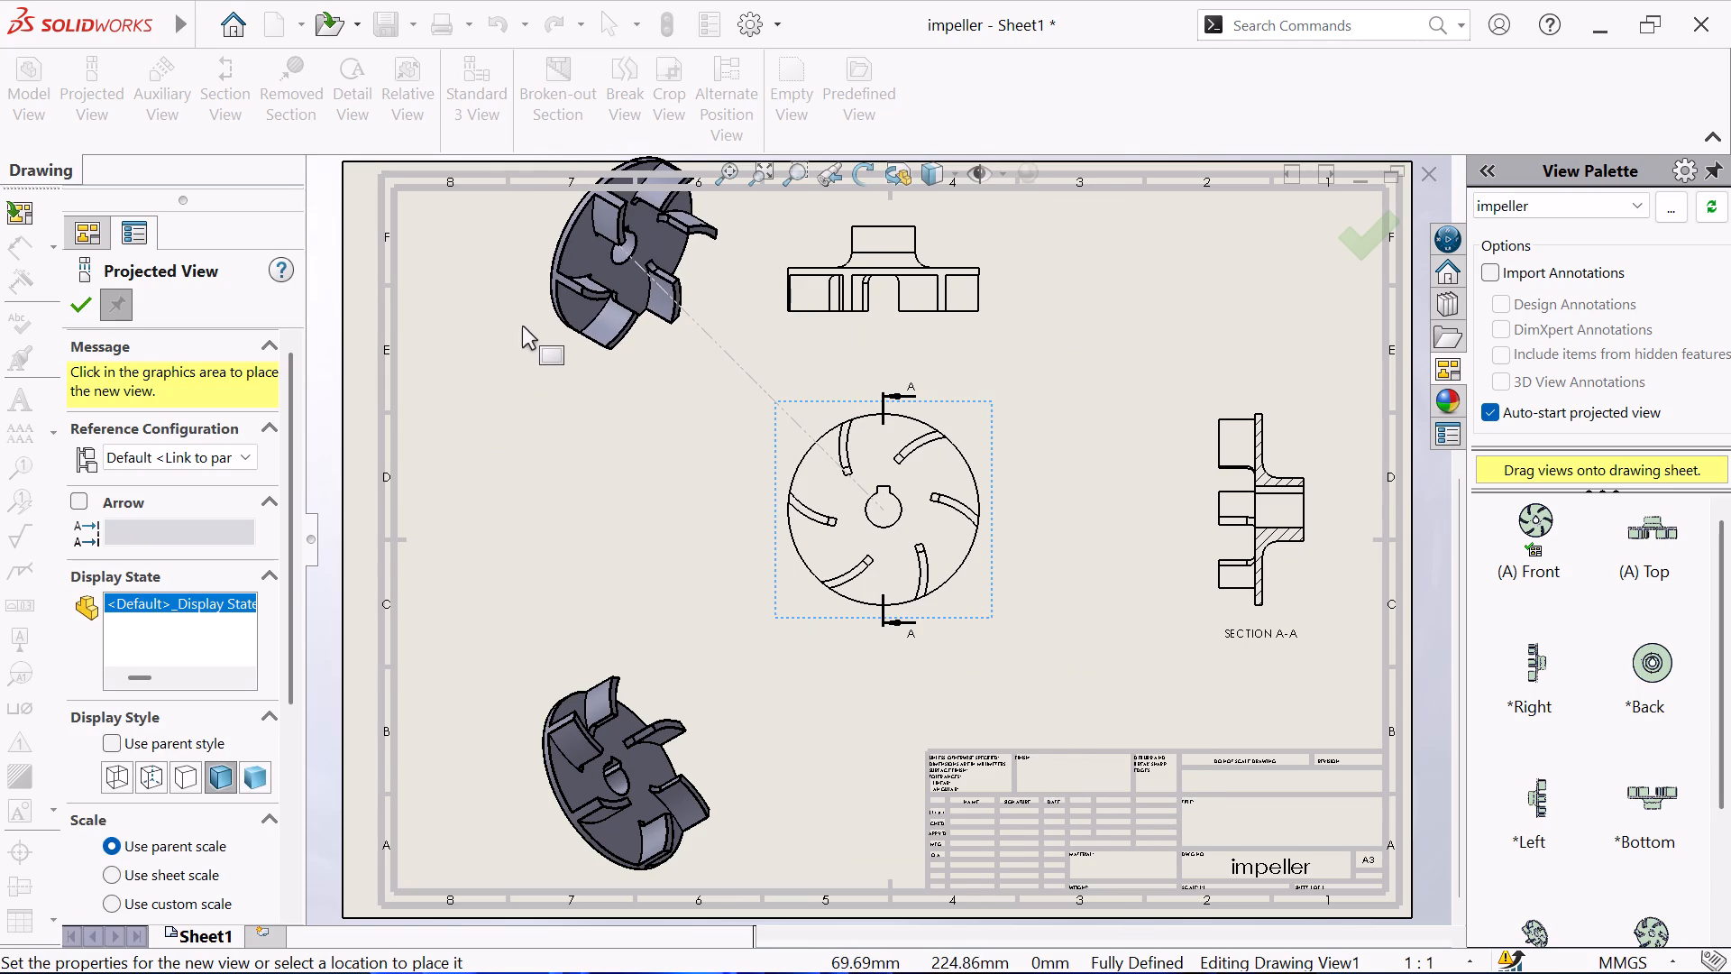
key("Escape")
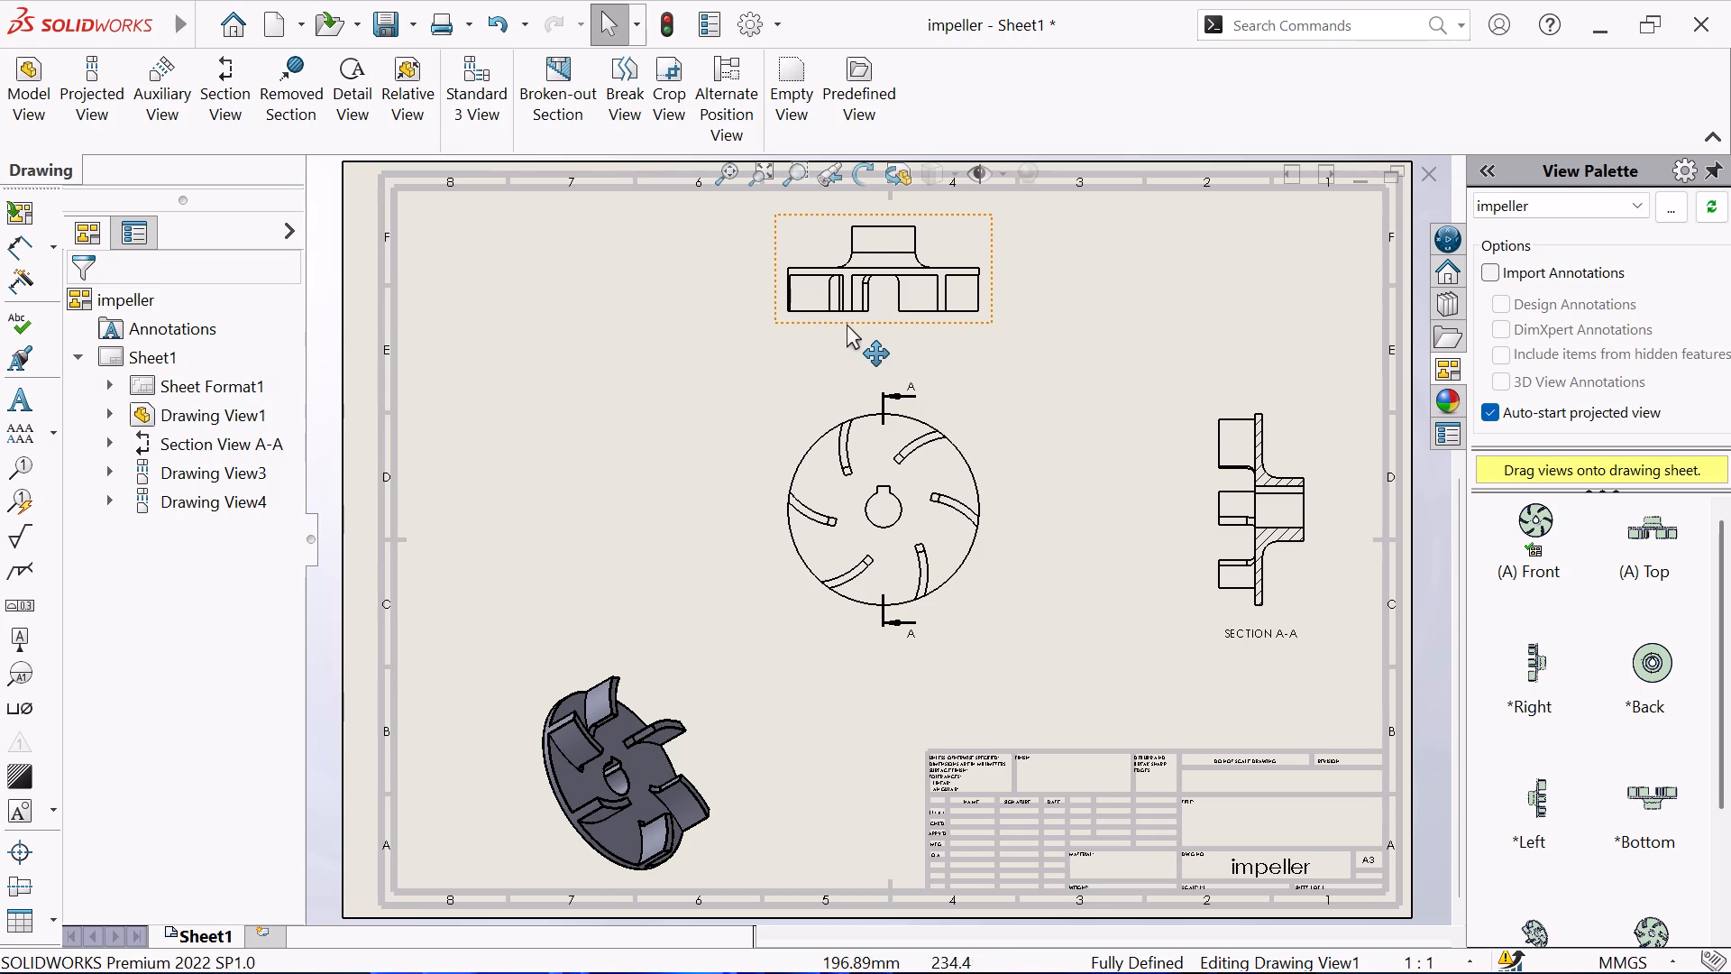
Project an isometric view from the top view and place it just above the sheet's upper-left area.
left_click(854, 324)
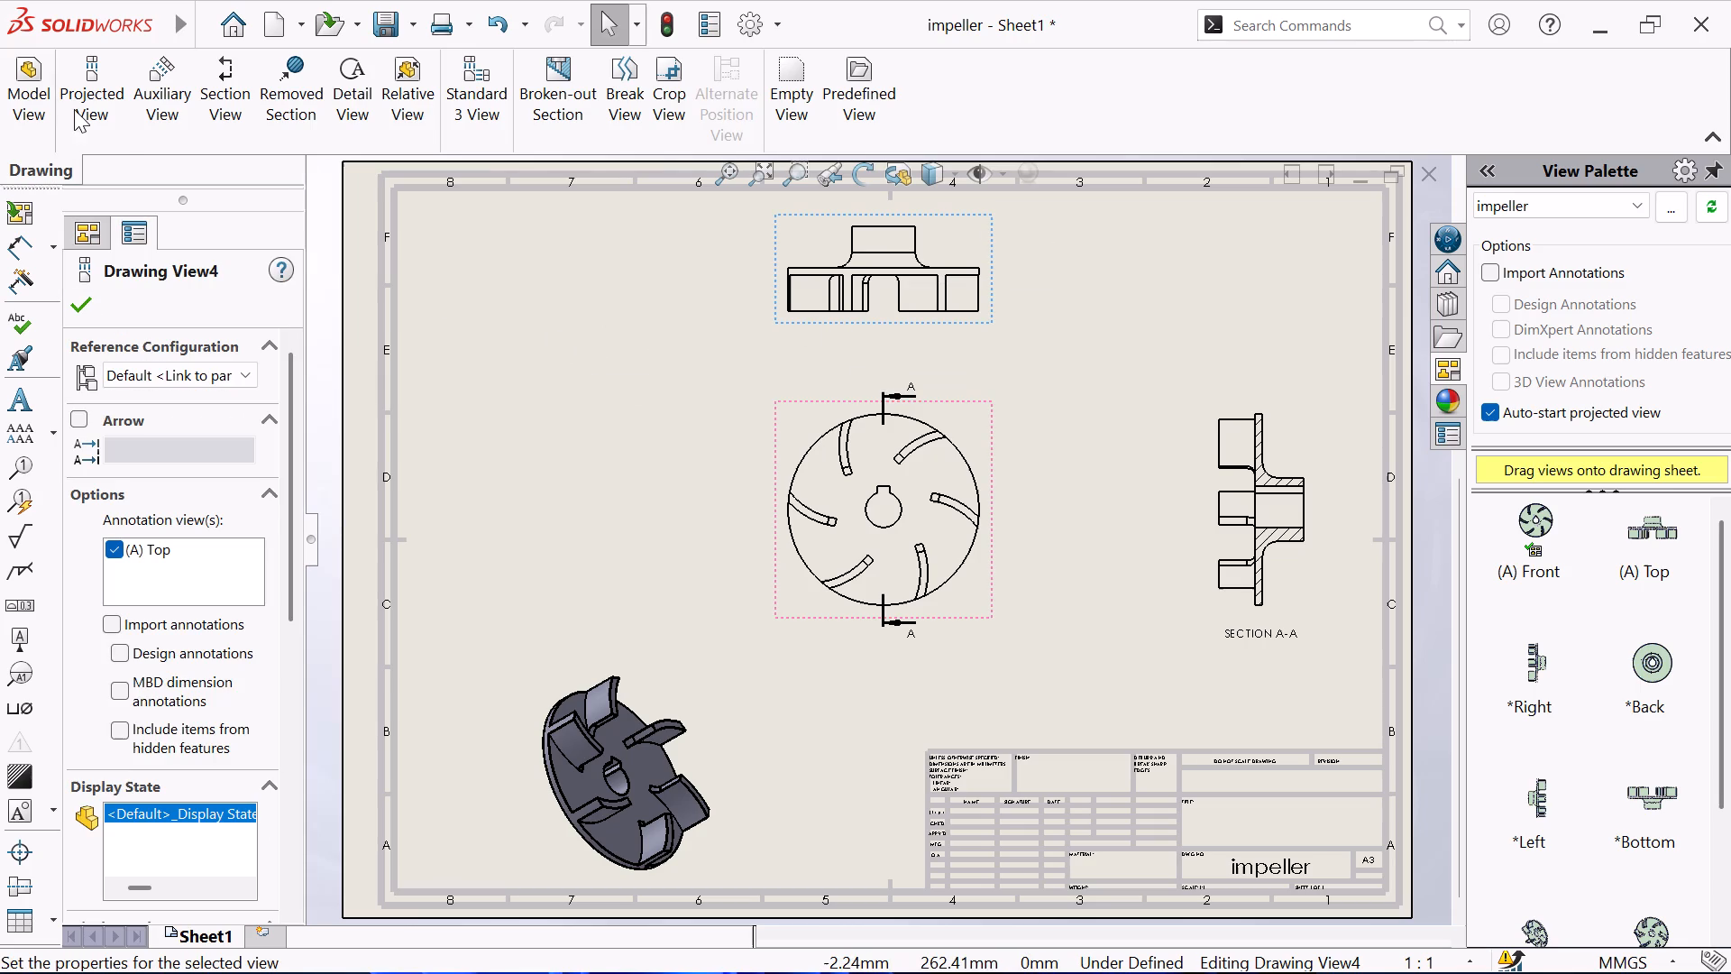
left_click(75, 106)
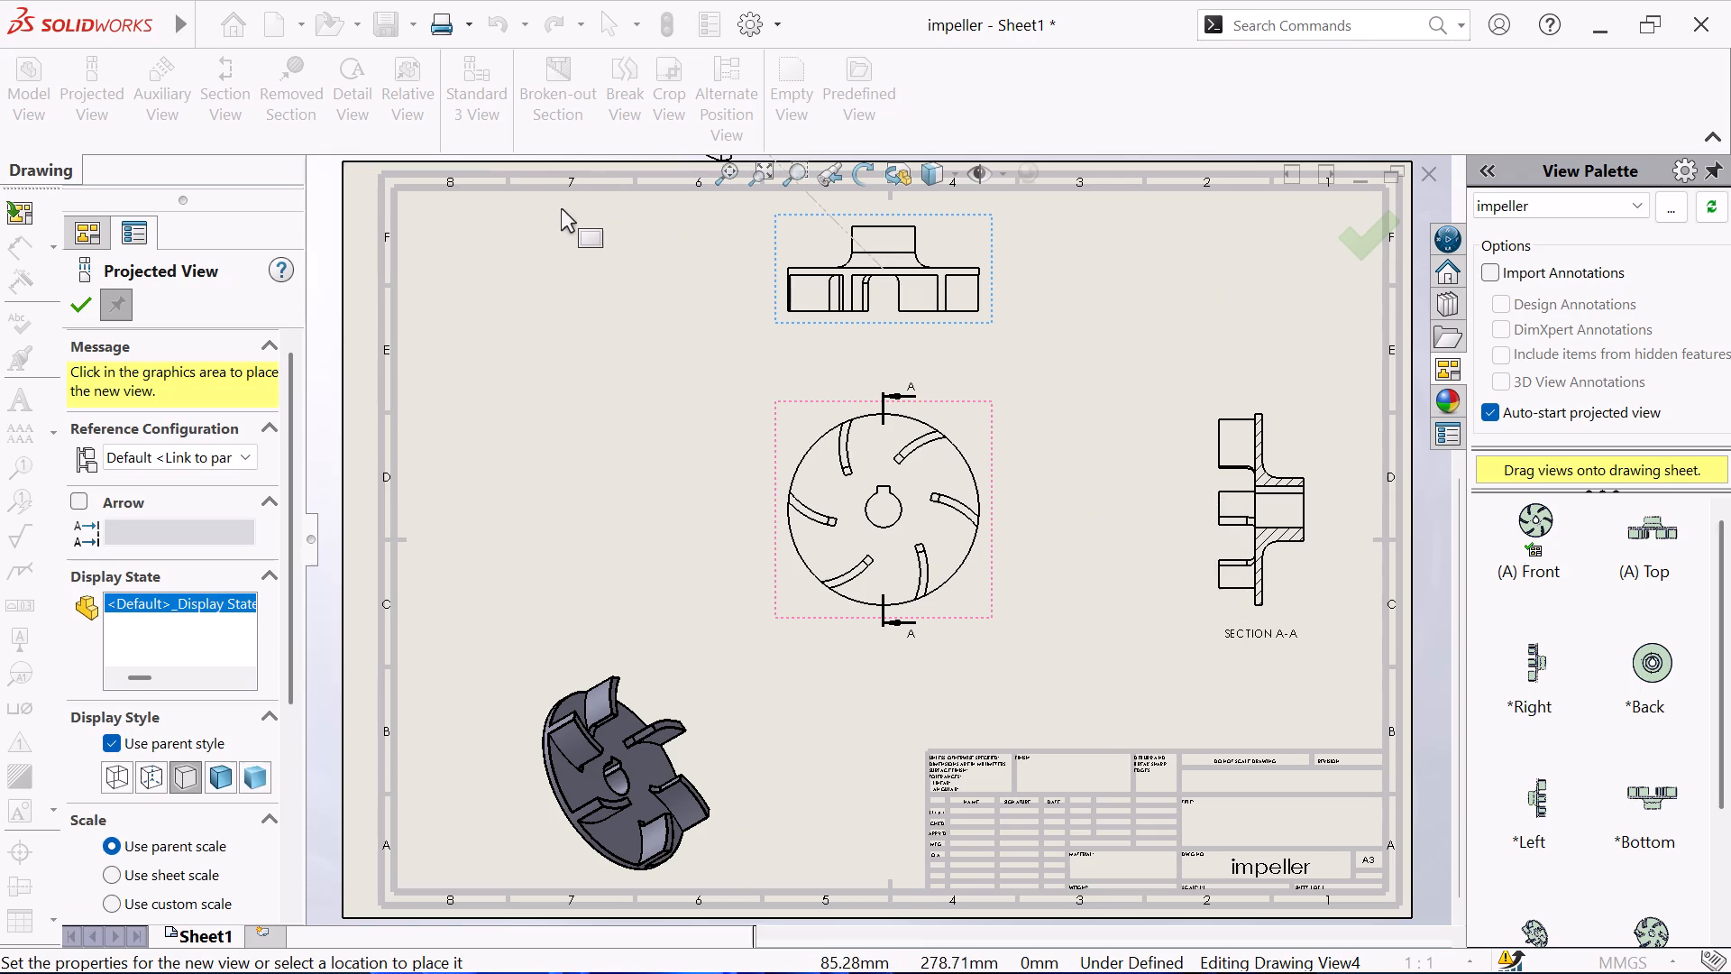
scroll(562, 208, "up", 2)
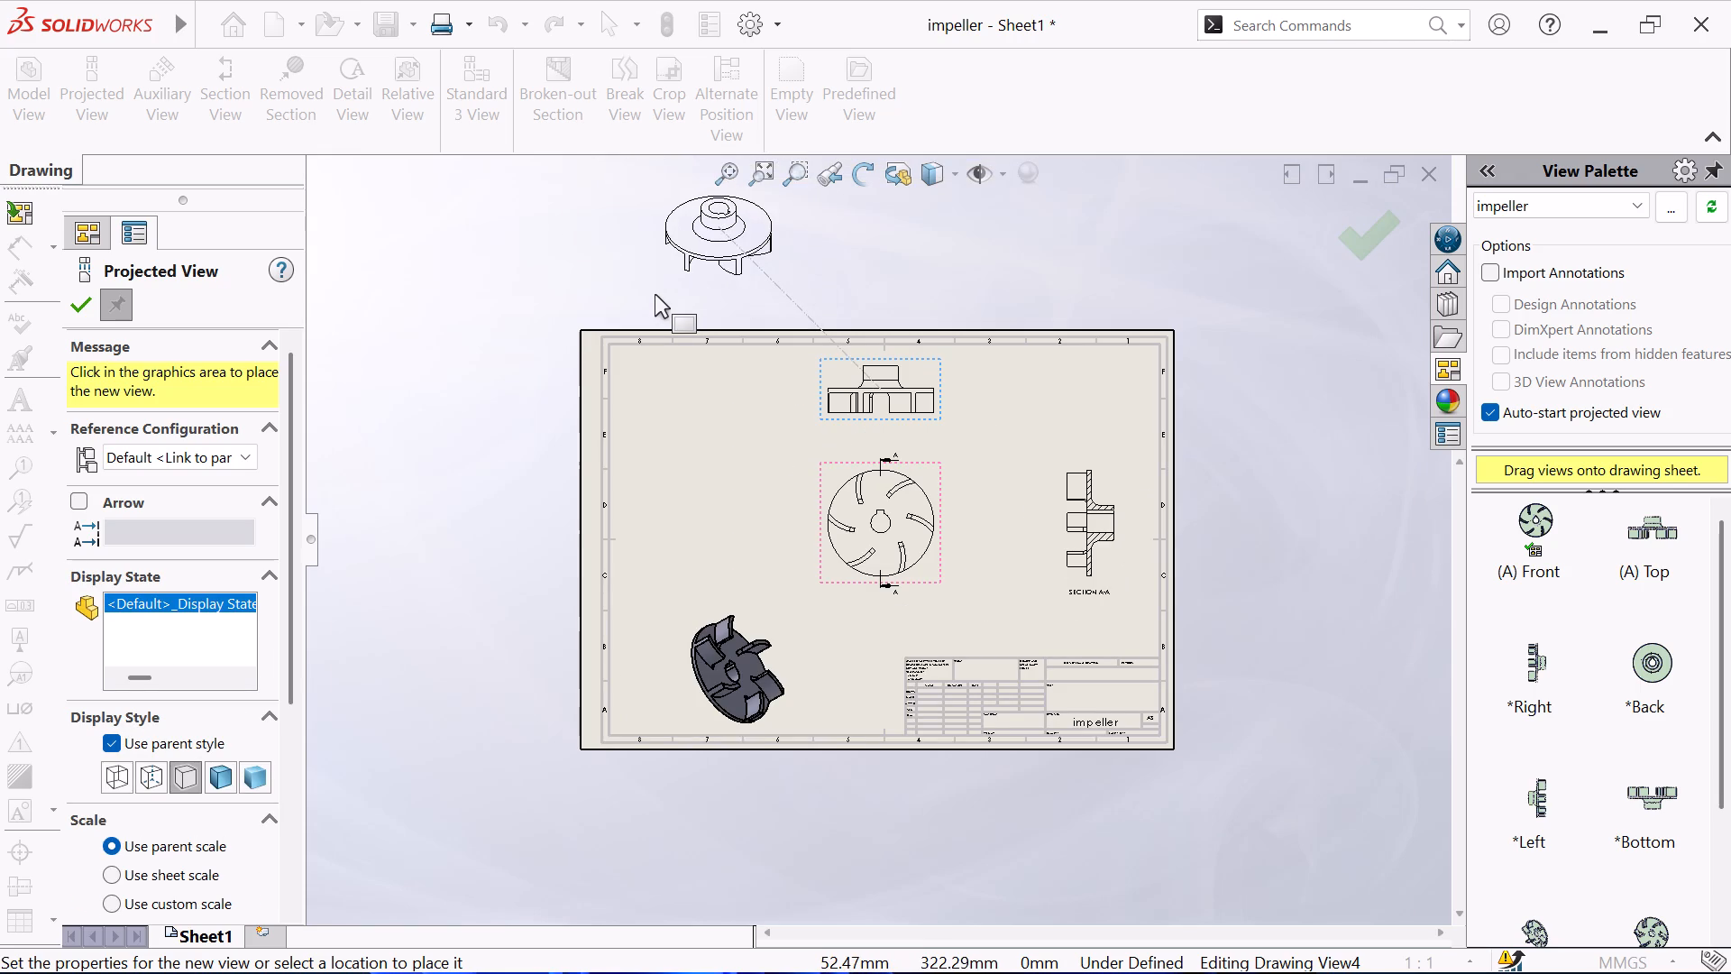
left_click(655, 295)
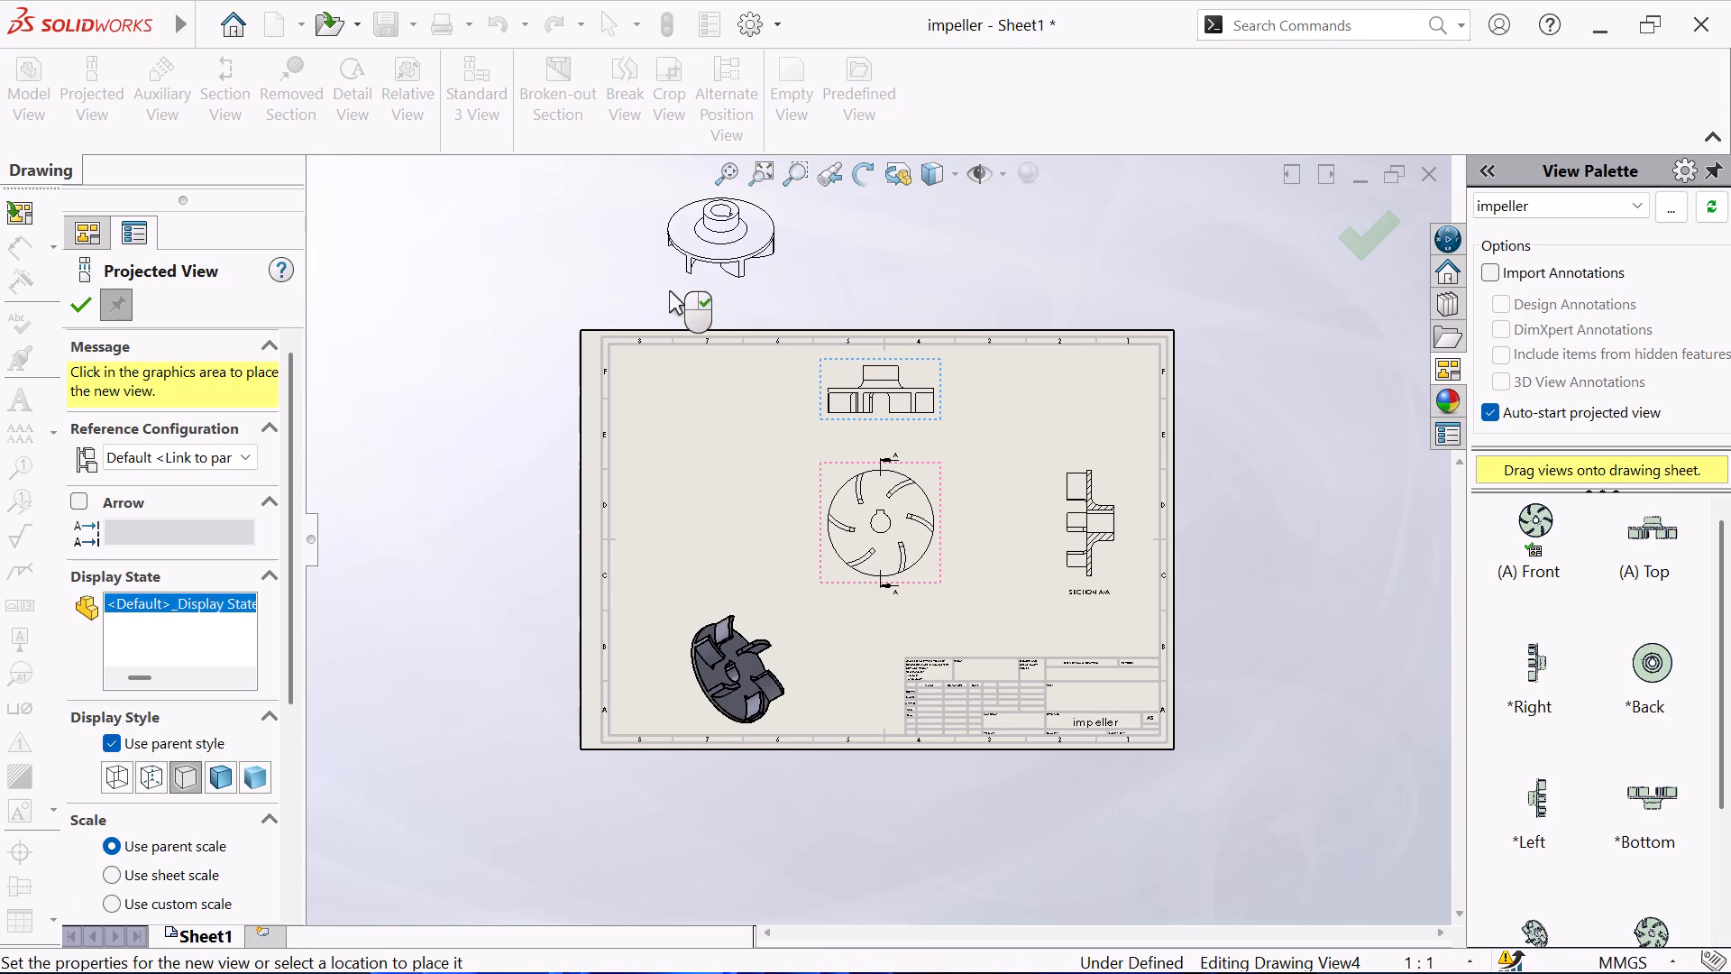
left_click_drag(709, 272, 710, 287)
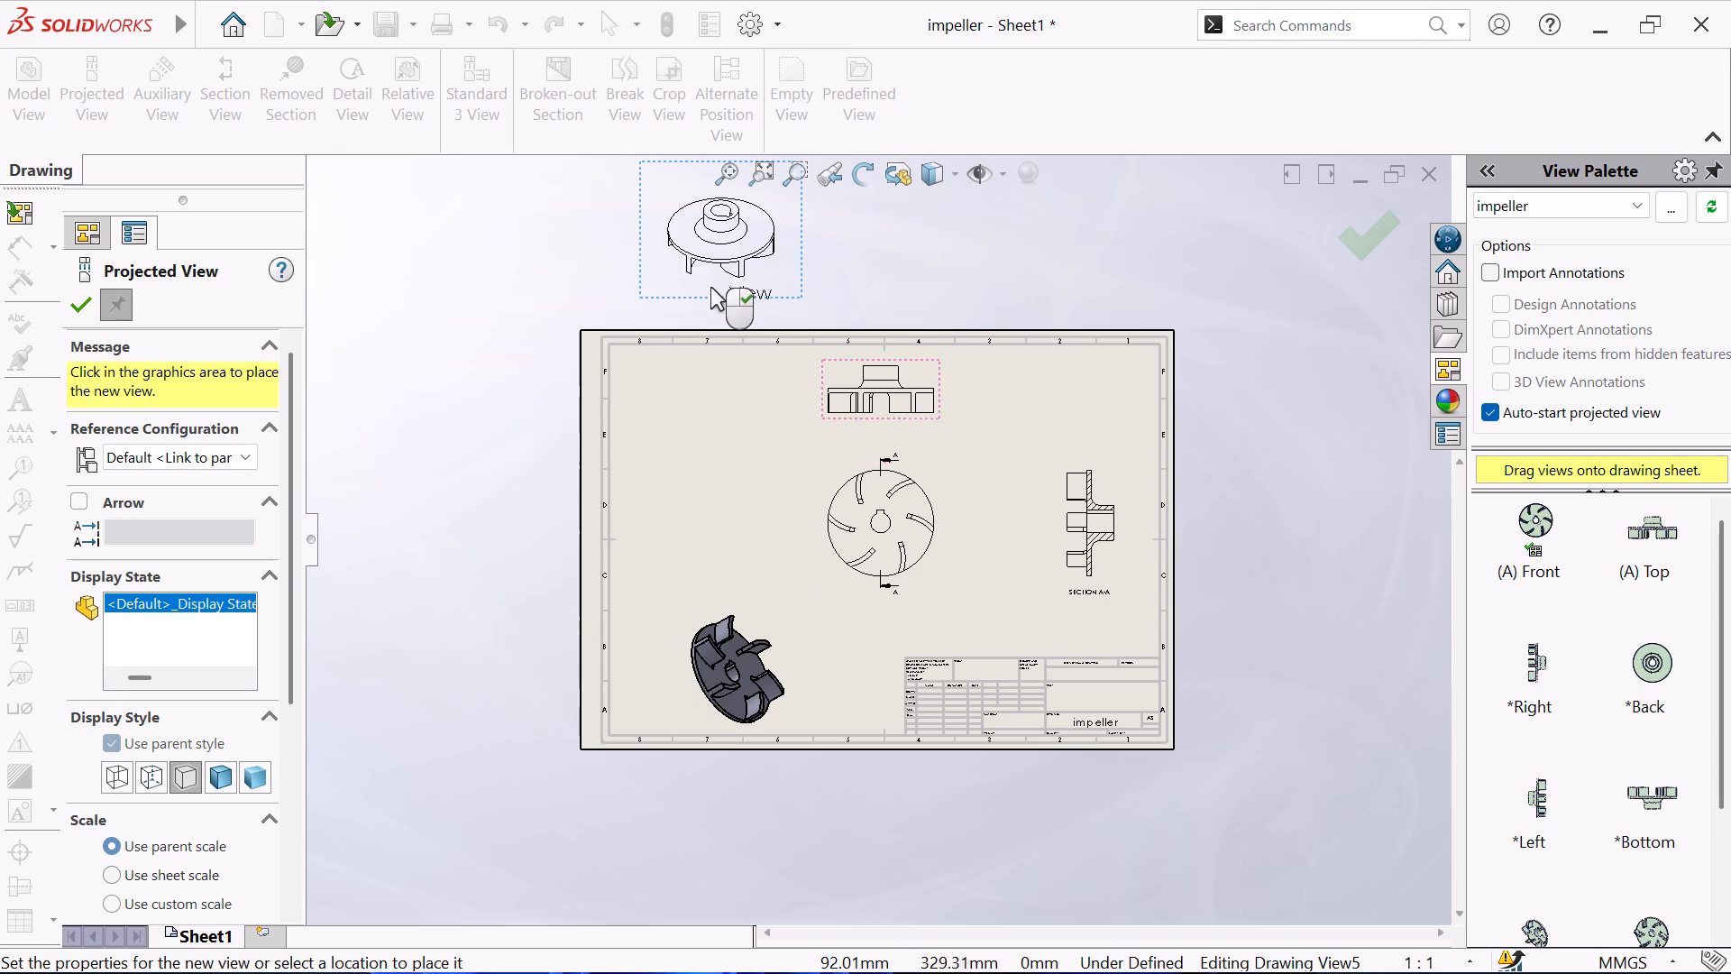
left_click_drag(710, 287, 702, 328)
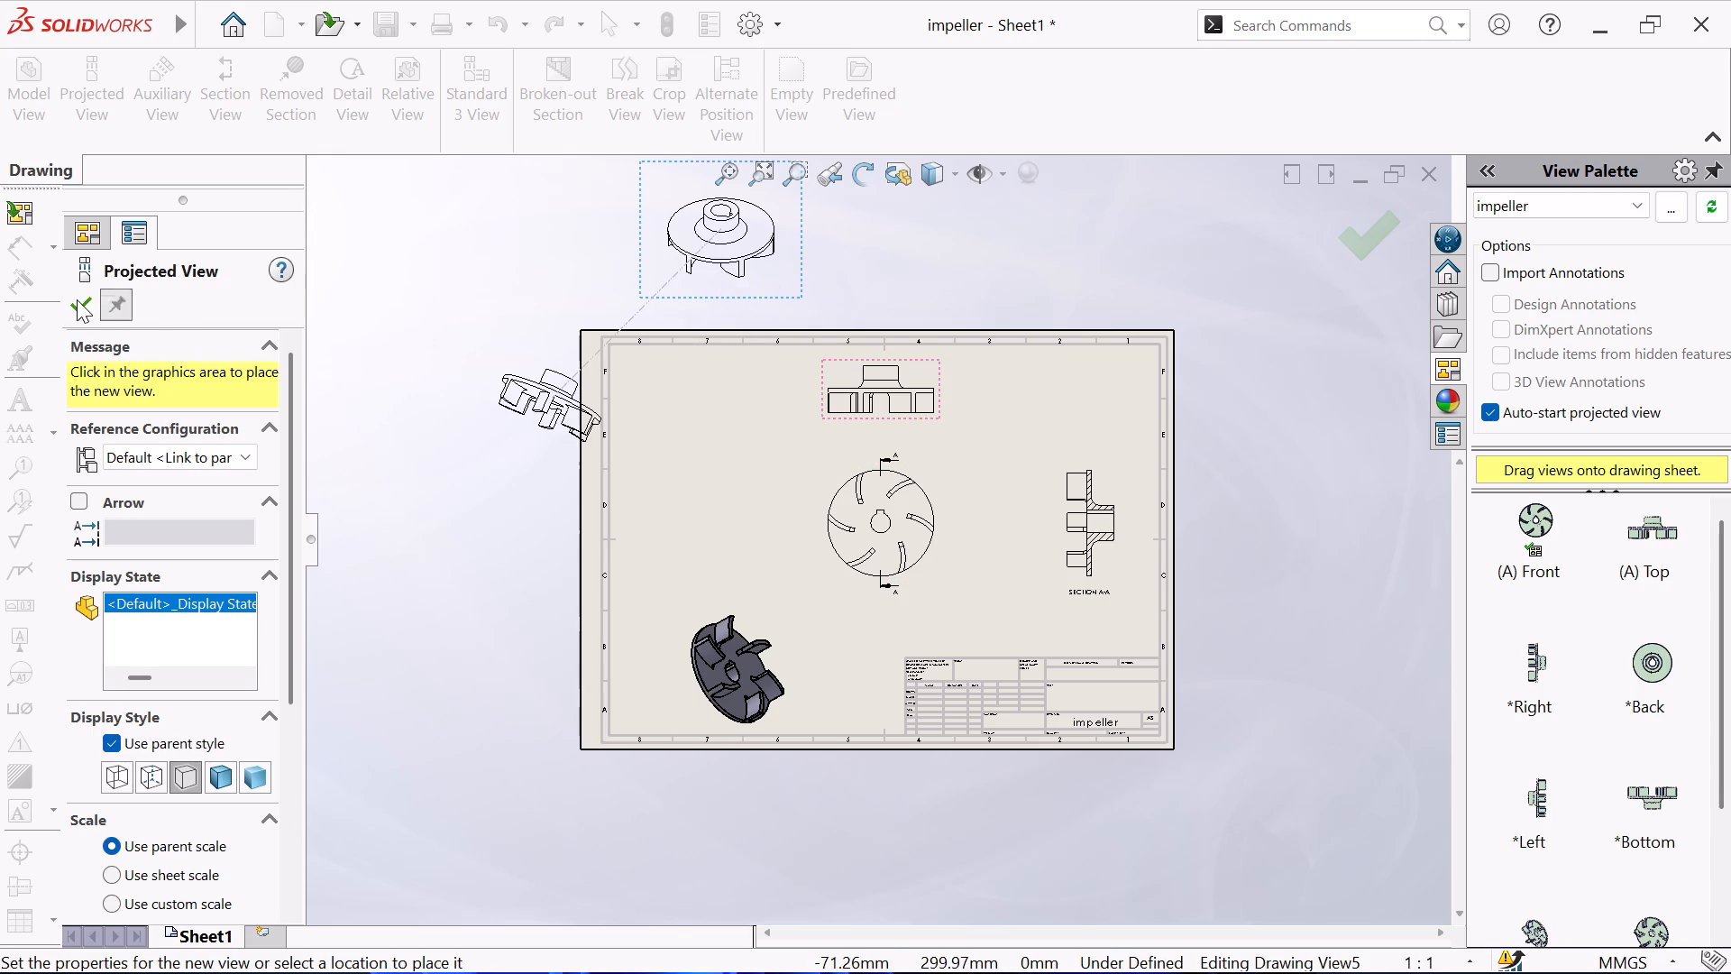
left_click(78, 302)
Move the isometric view projected from the top view into the sheet's upper-left corner and display it shaded with edges.
left_click_drag(779, 287, 776, 327)
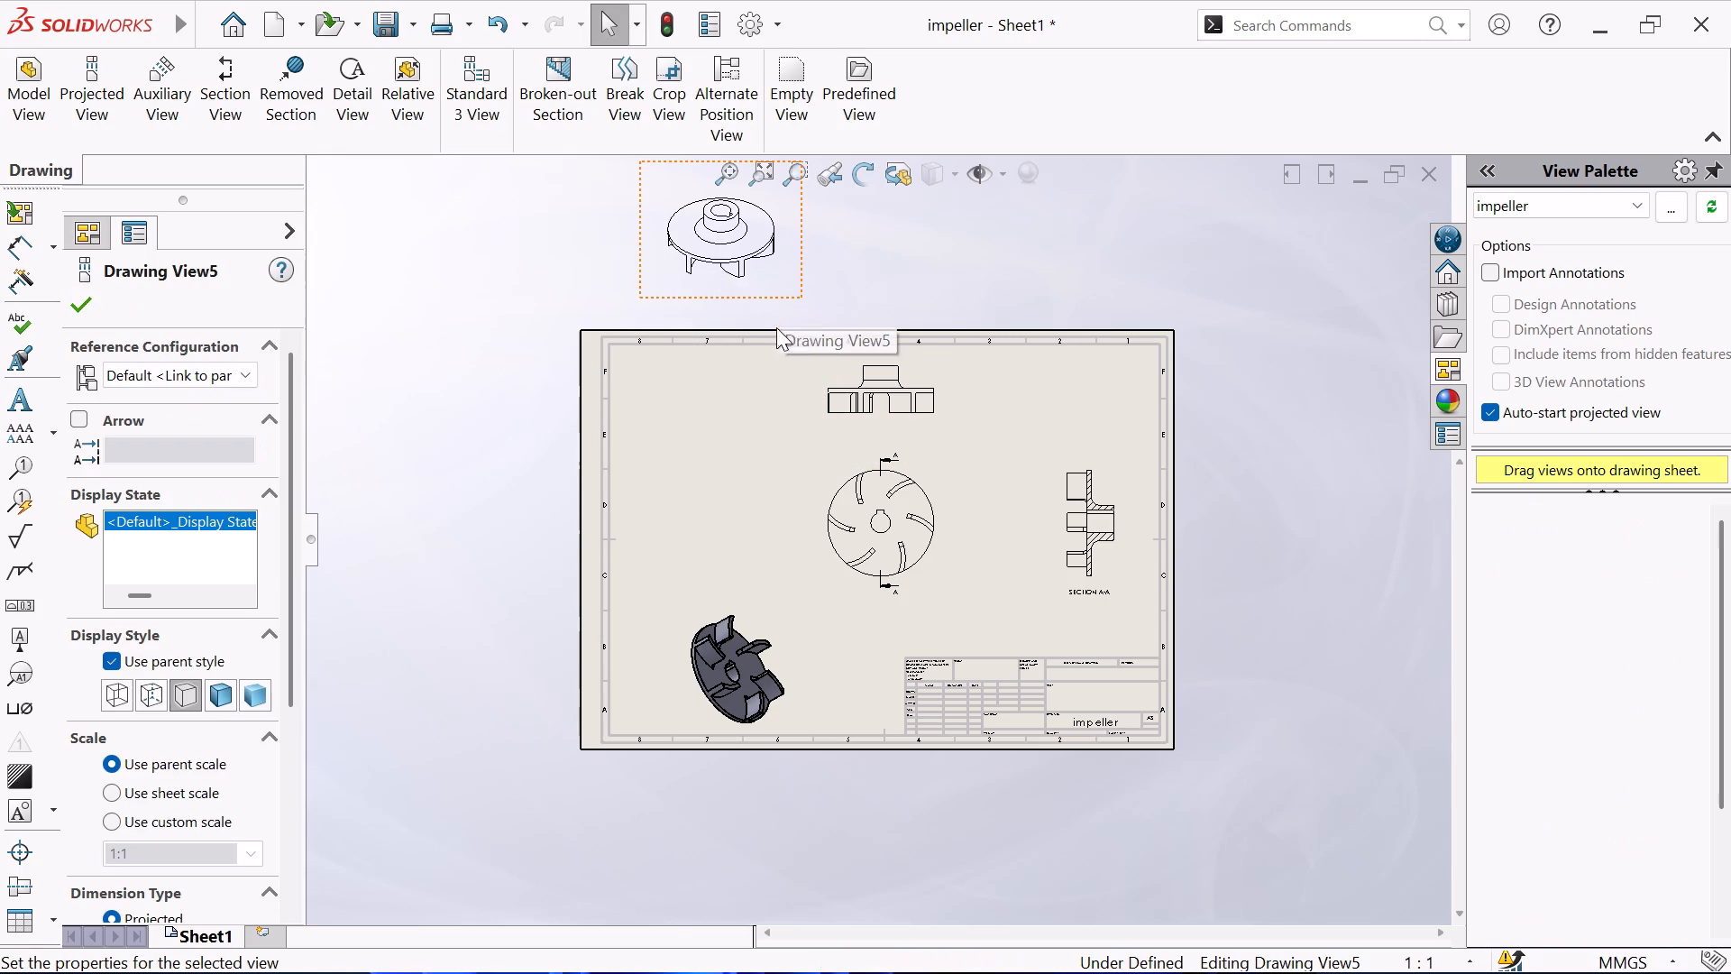
left_click_drag(776, 327, 774, 335)
left_click_drag(795, 267, 796, 303)
left_click_drag(797, 280, 774, 411)
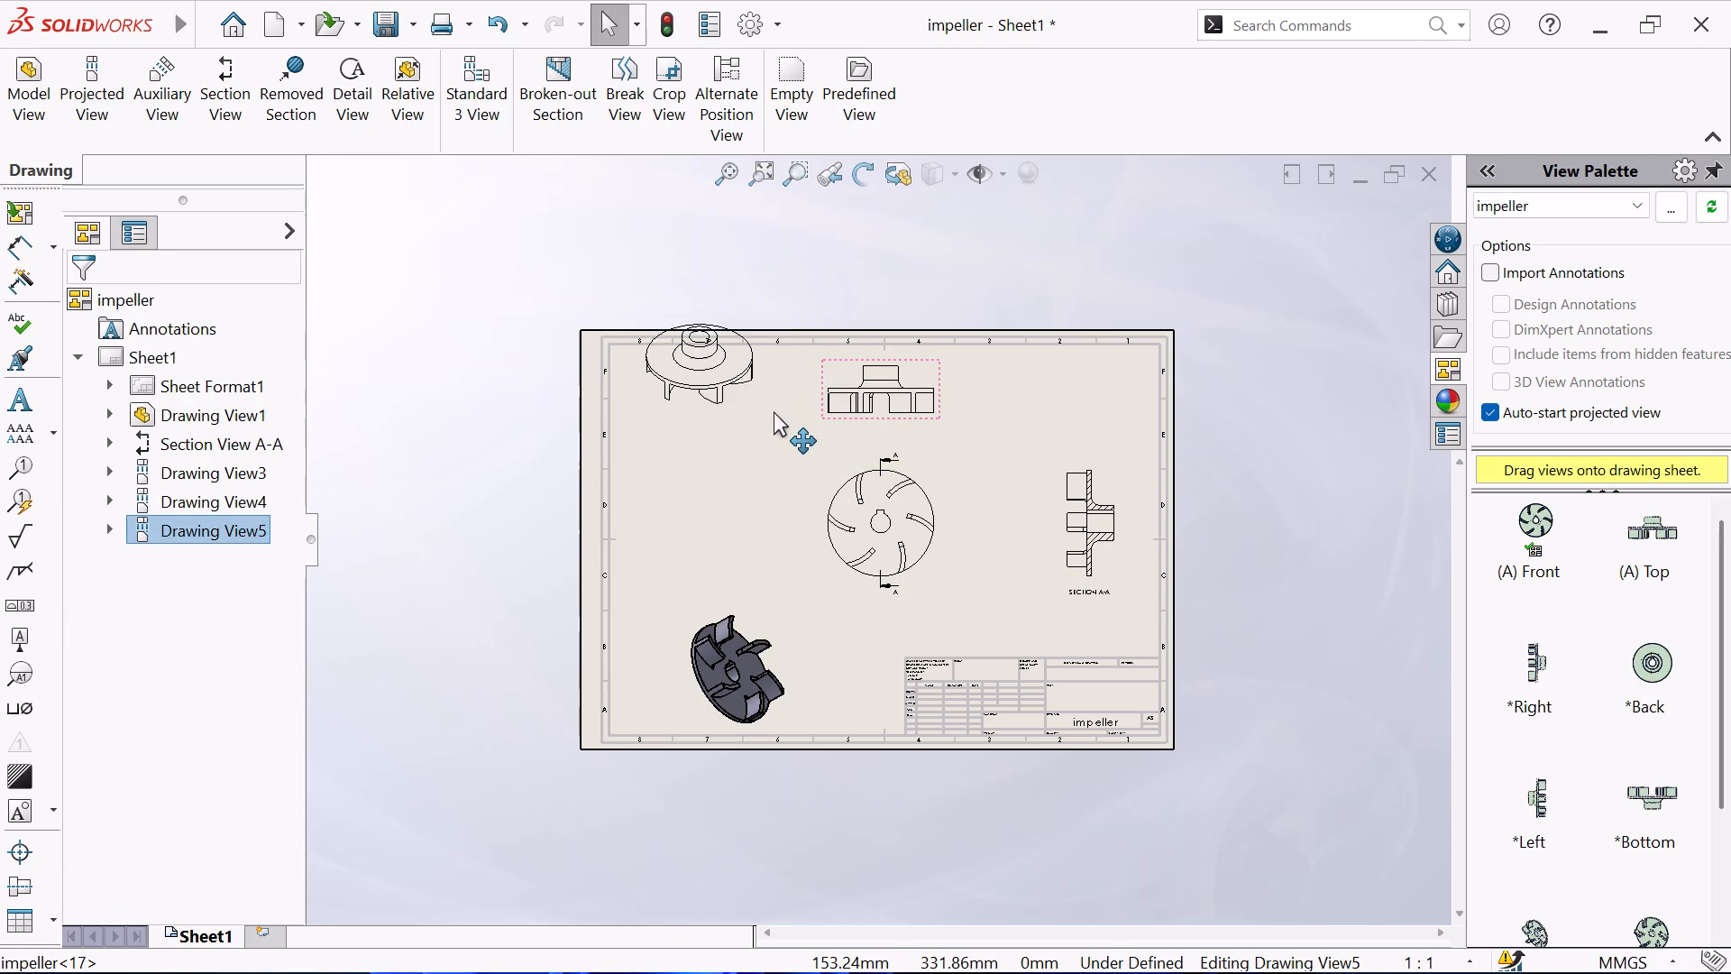
left_click_drag(774, 411, 773, 455)
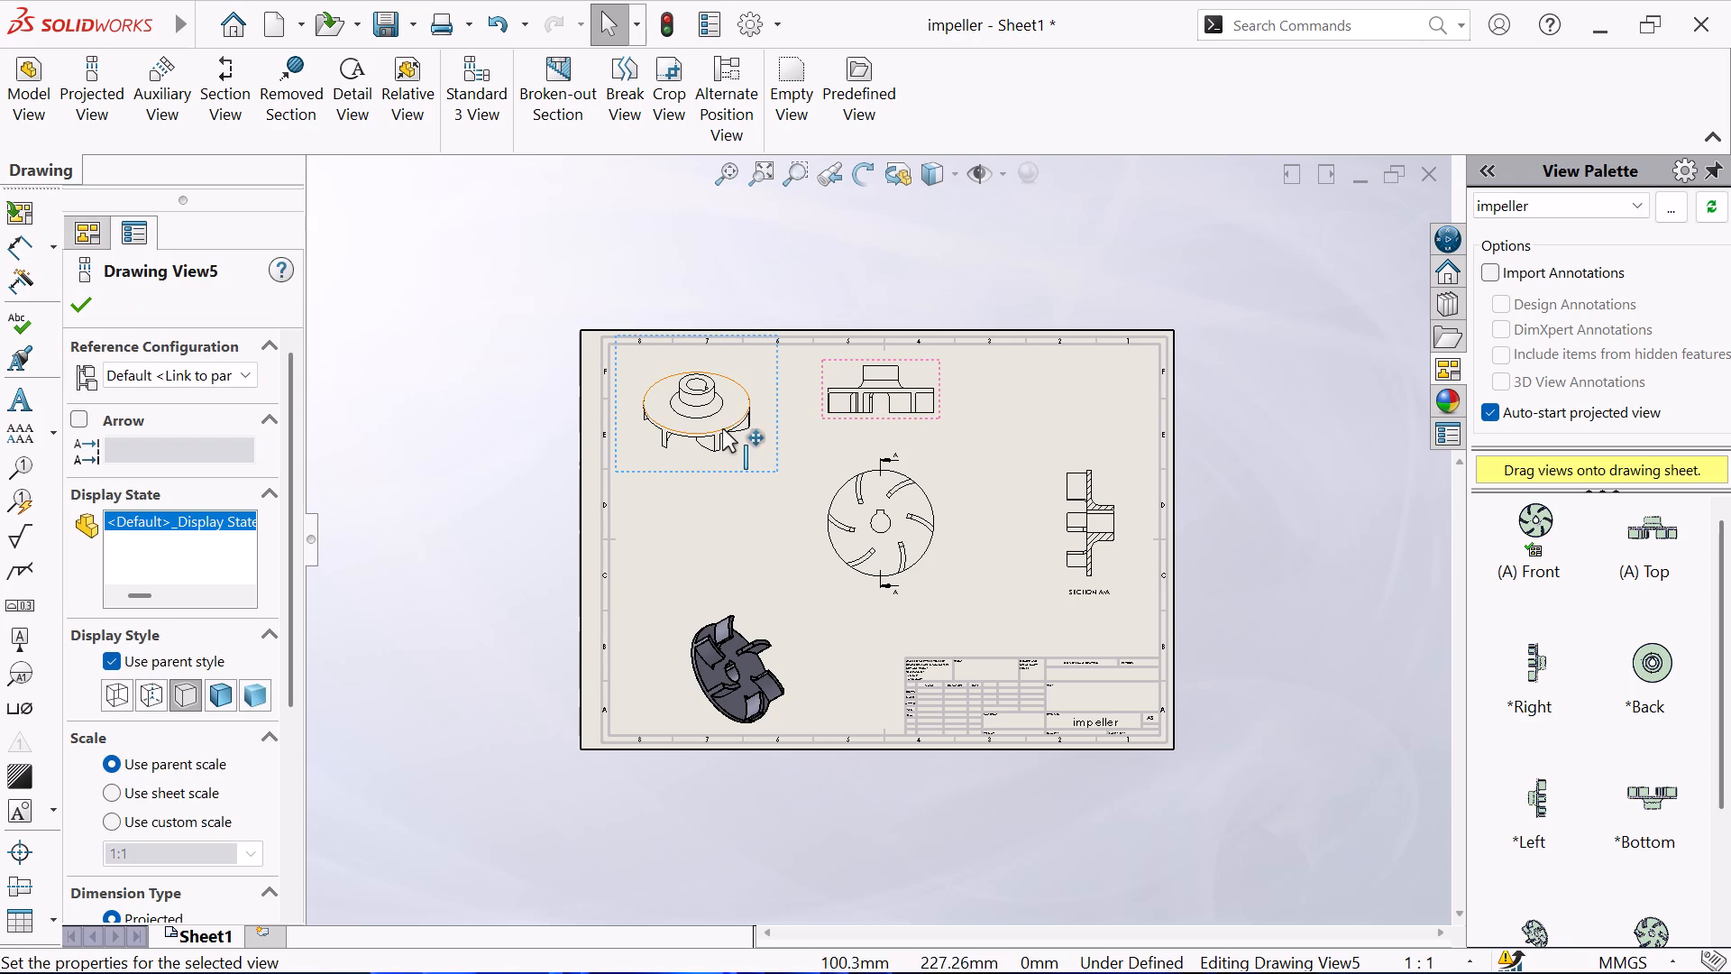
left_click(219, 696)
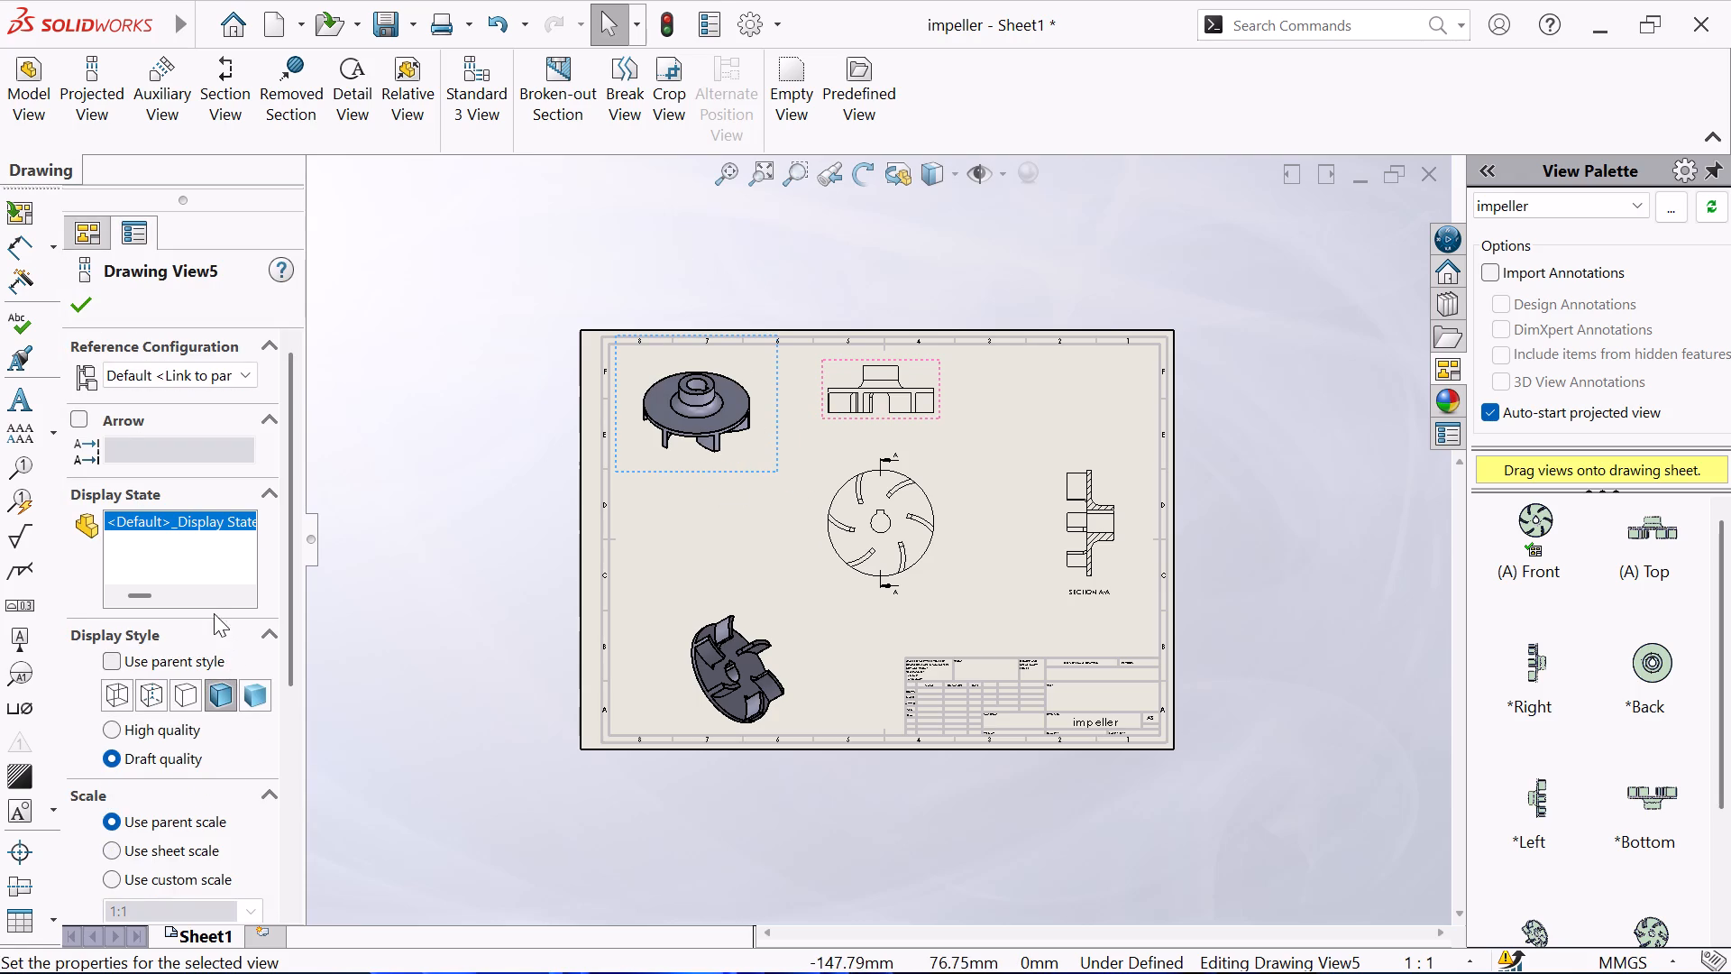
left_click(77, 314)
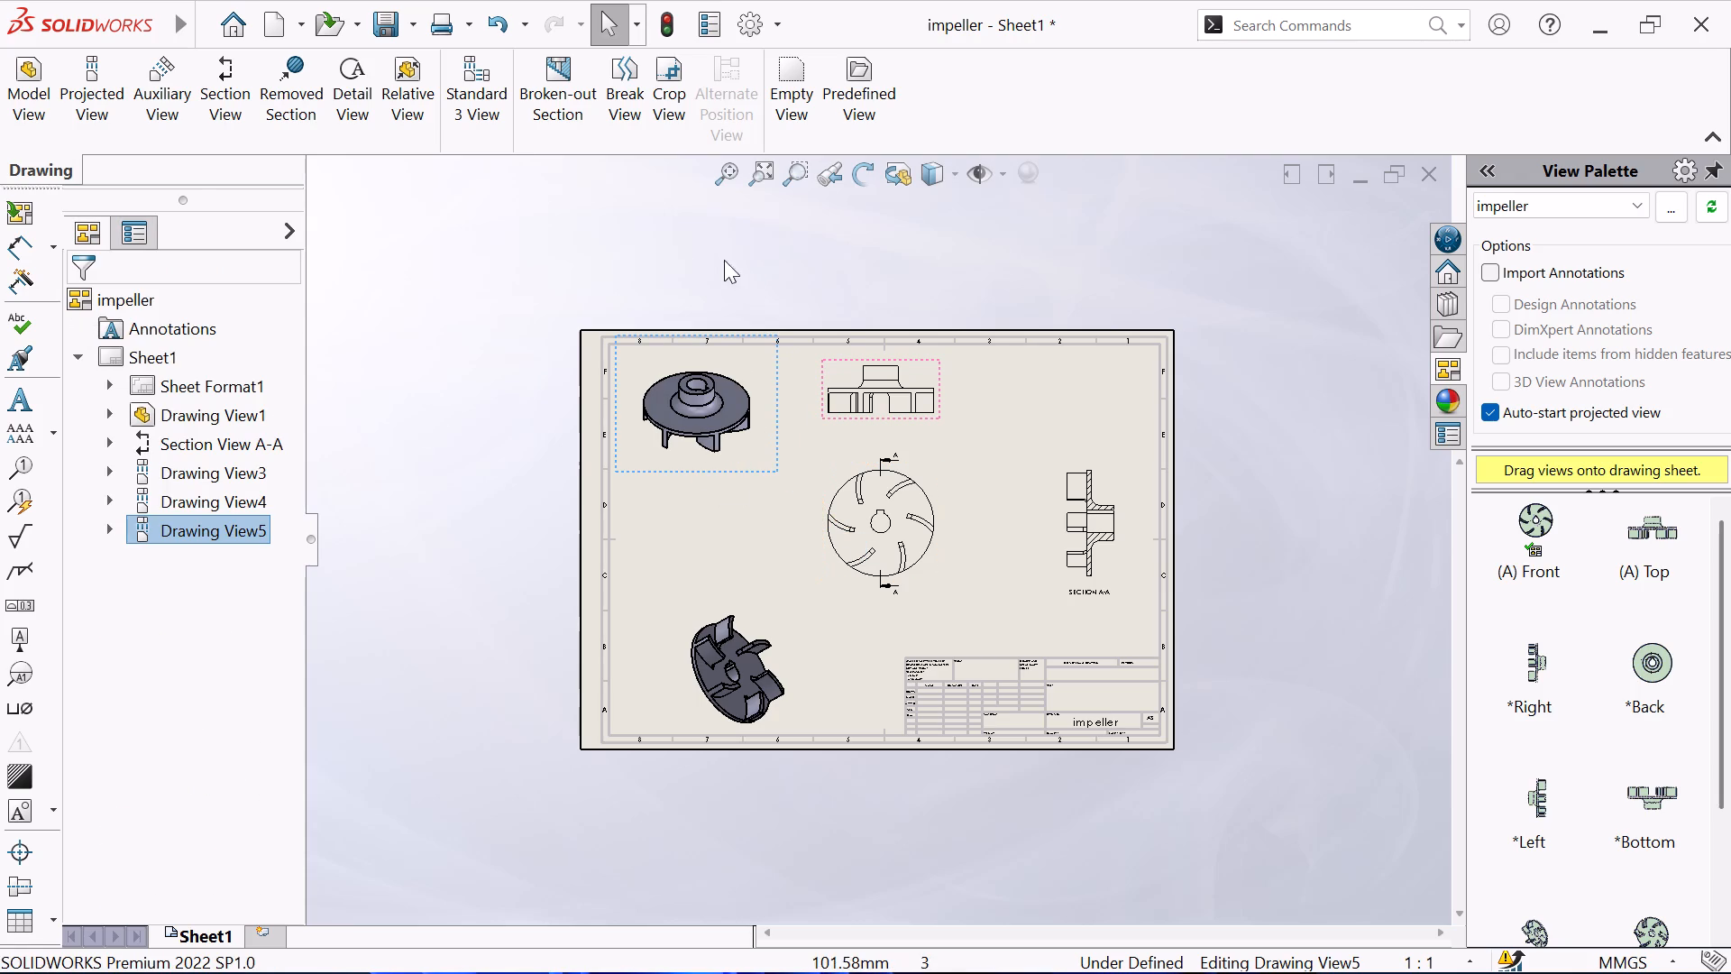
Dimension the keyway's width in the front view, placing the dimension above the impeller's outline.
left_click(728, 181)
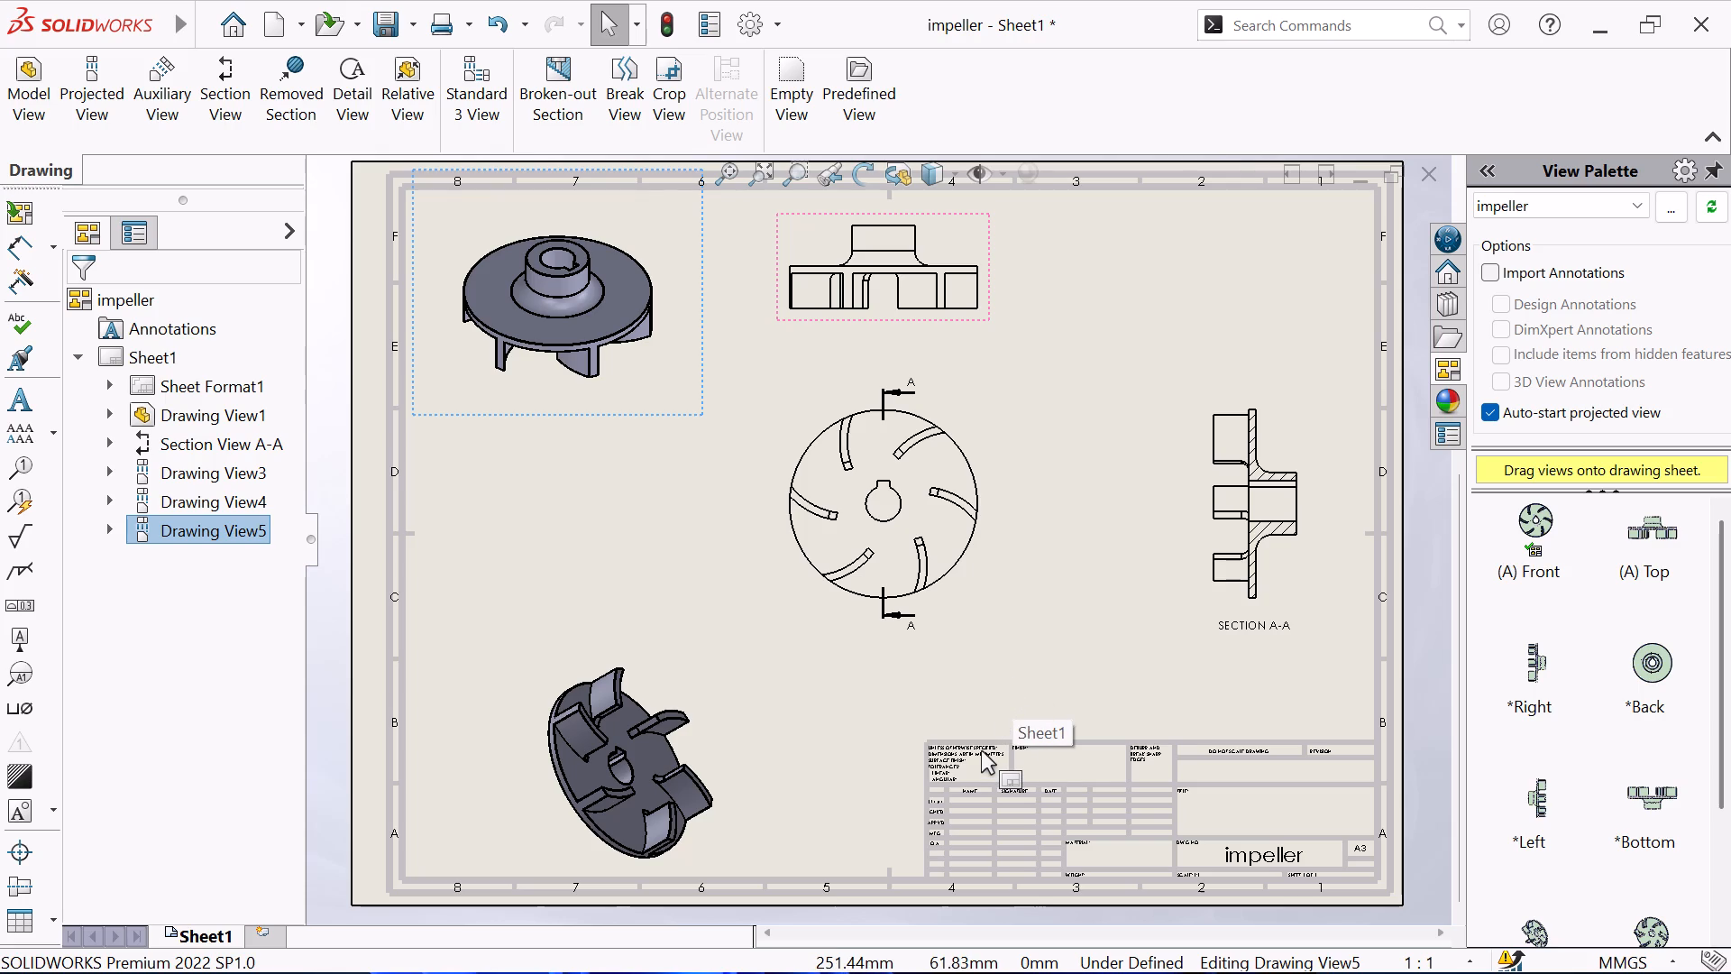
scroll(923, 464, "down", 1)
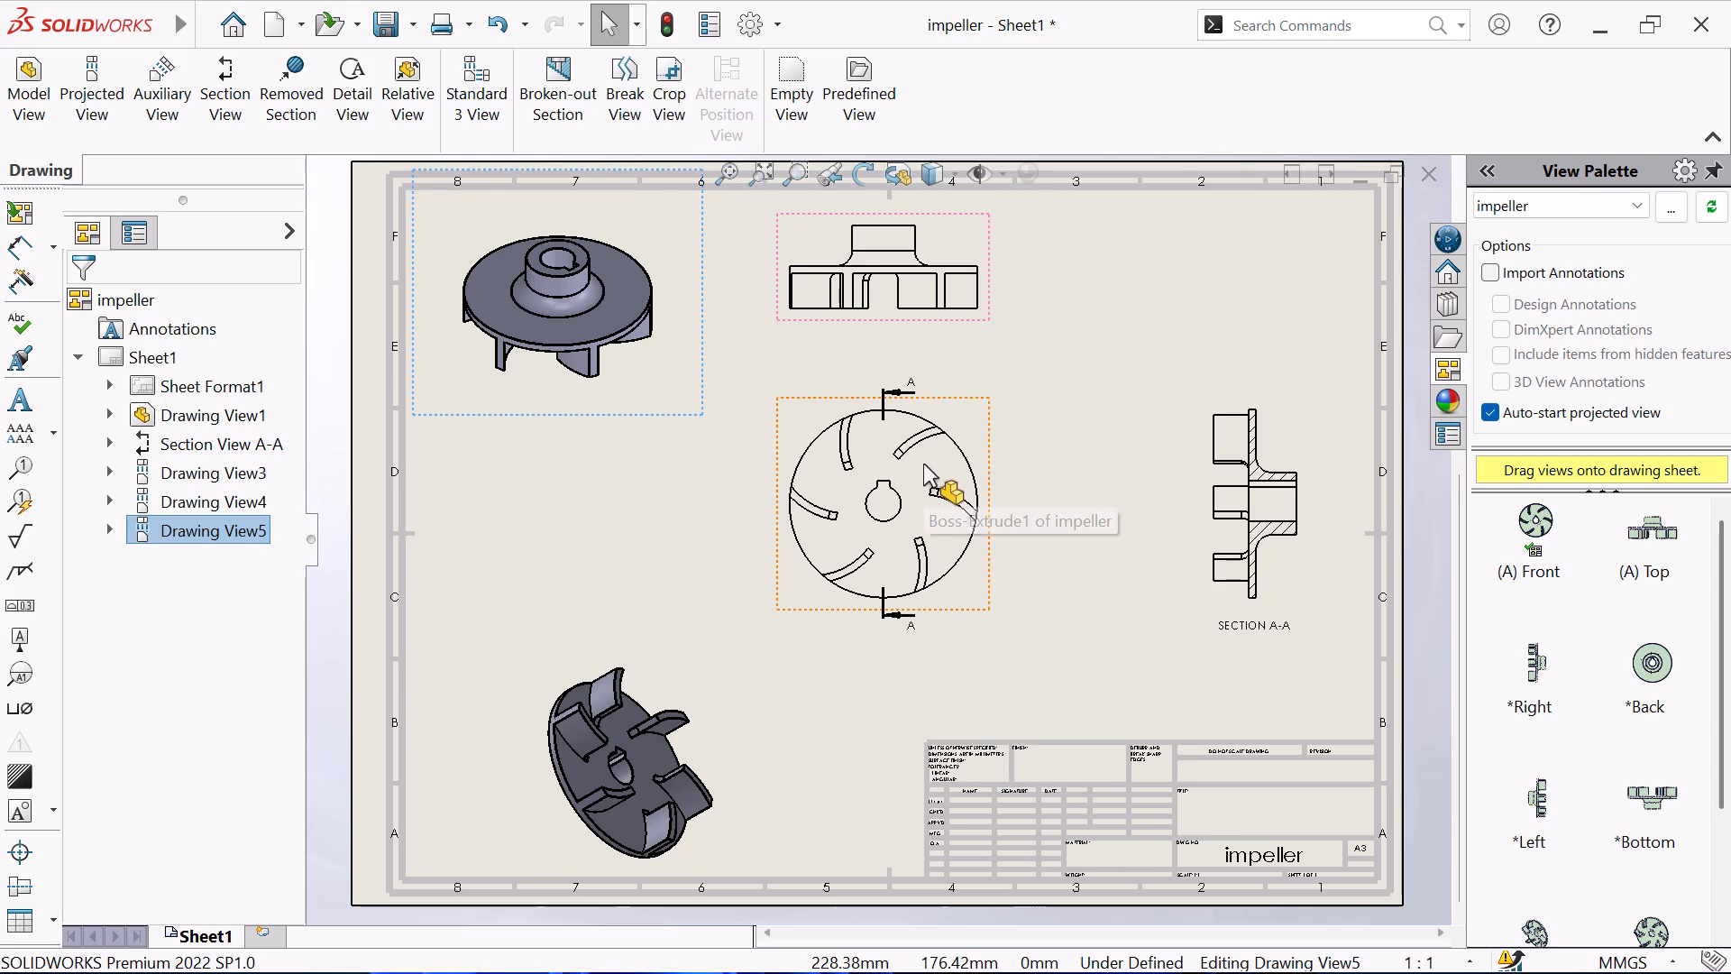
scroll(923, 464, "down", 2)
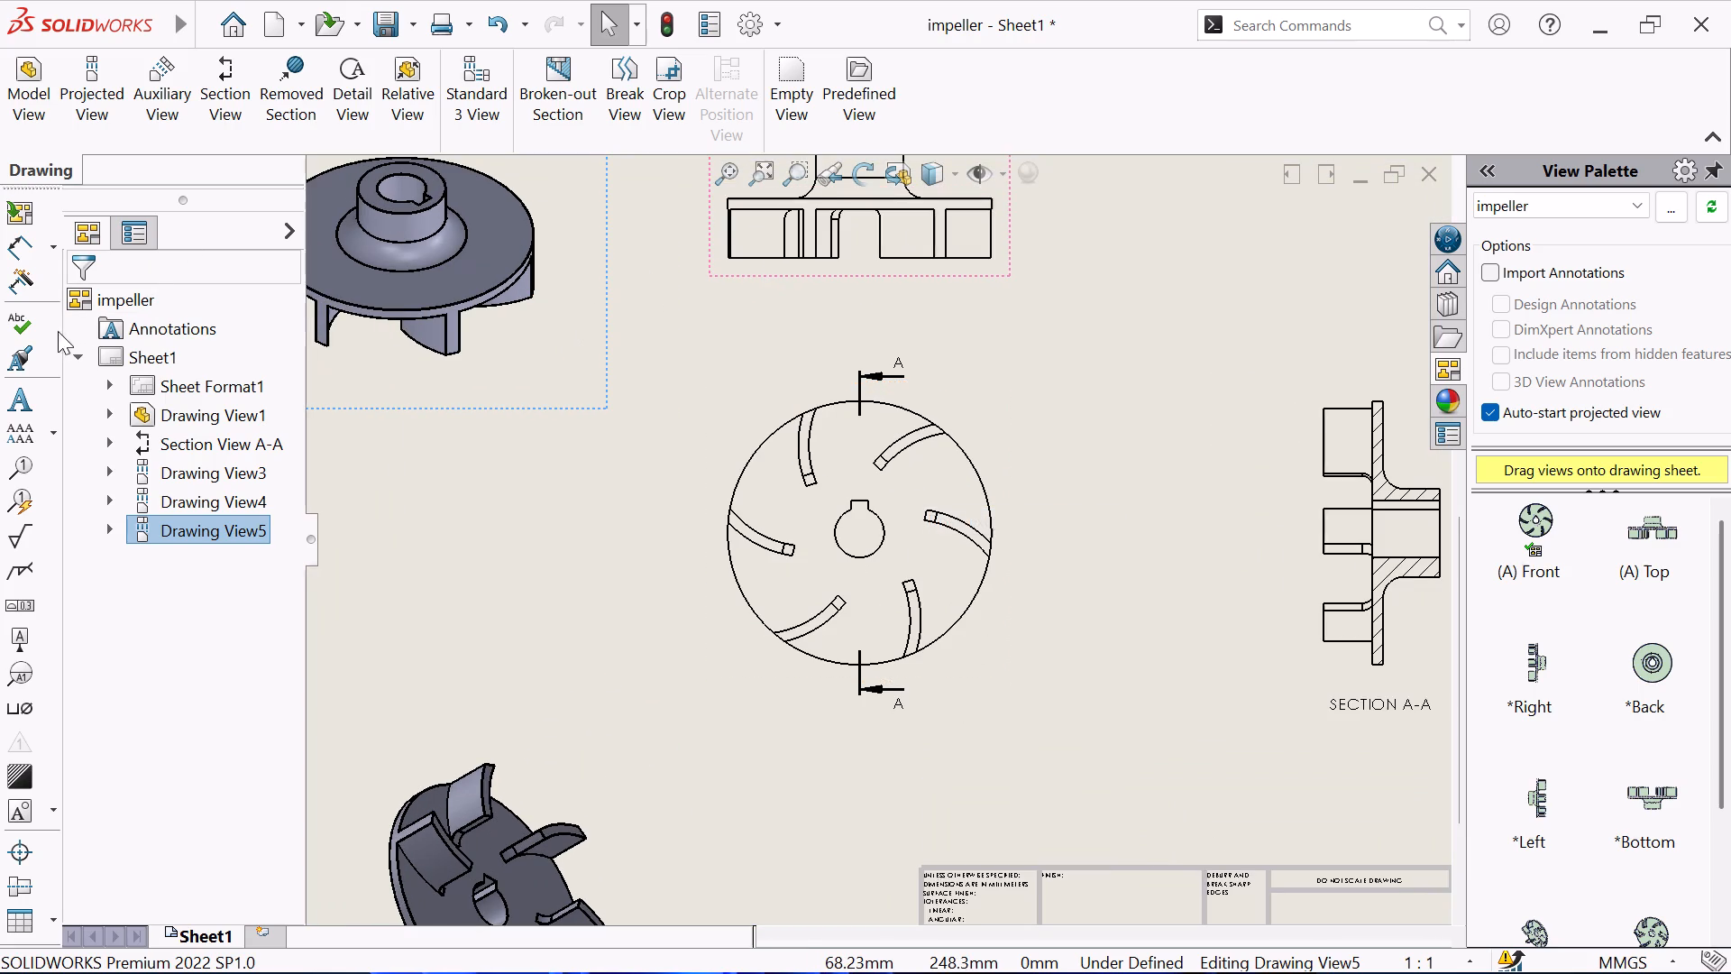
left_click(14, 250)
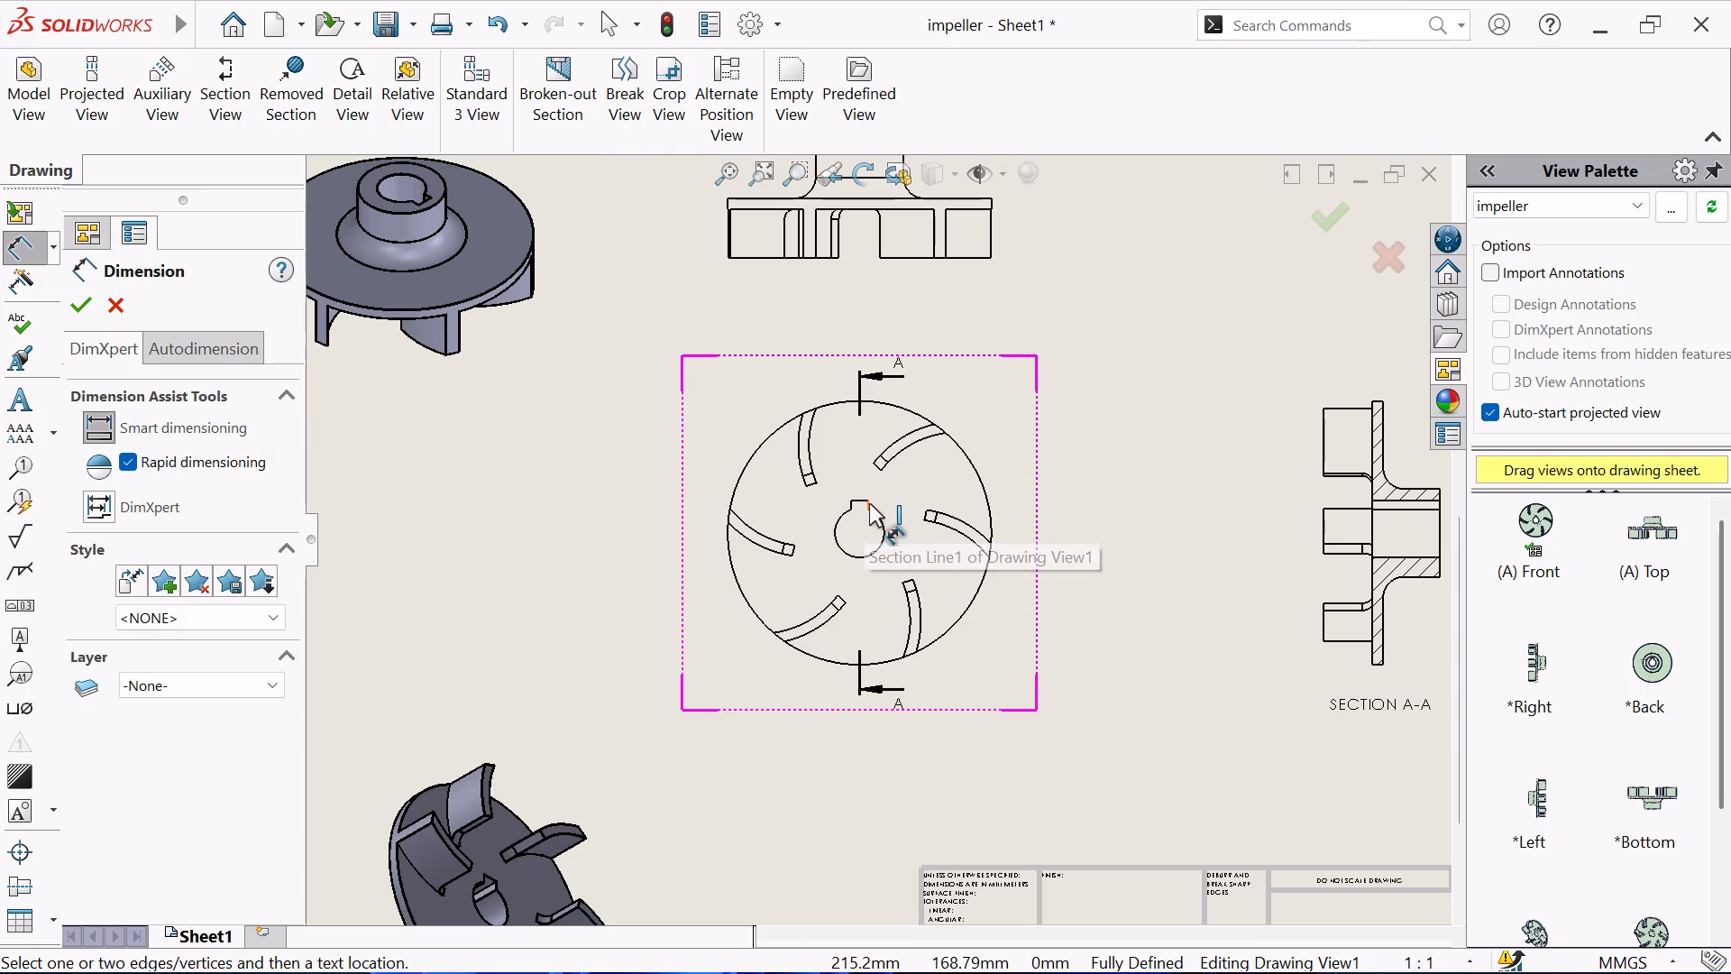
left_click(866, 502)
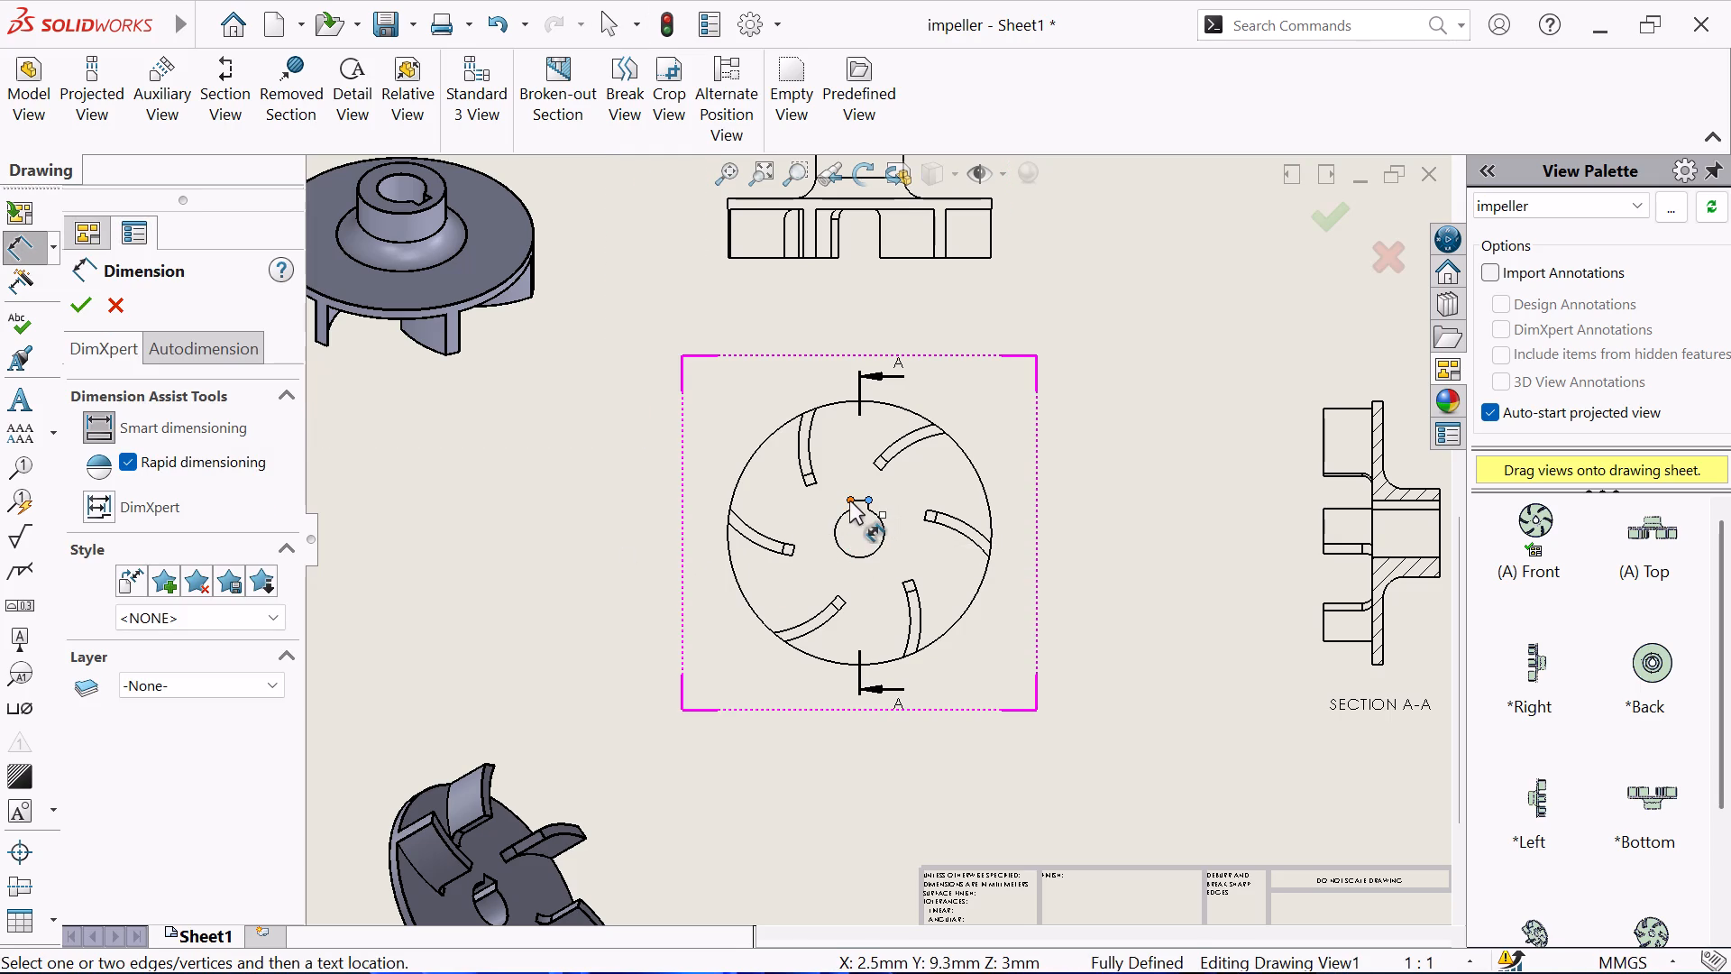
left_click(848, 500)
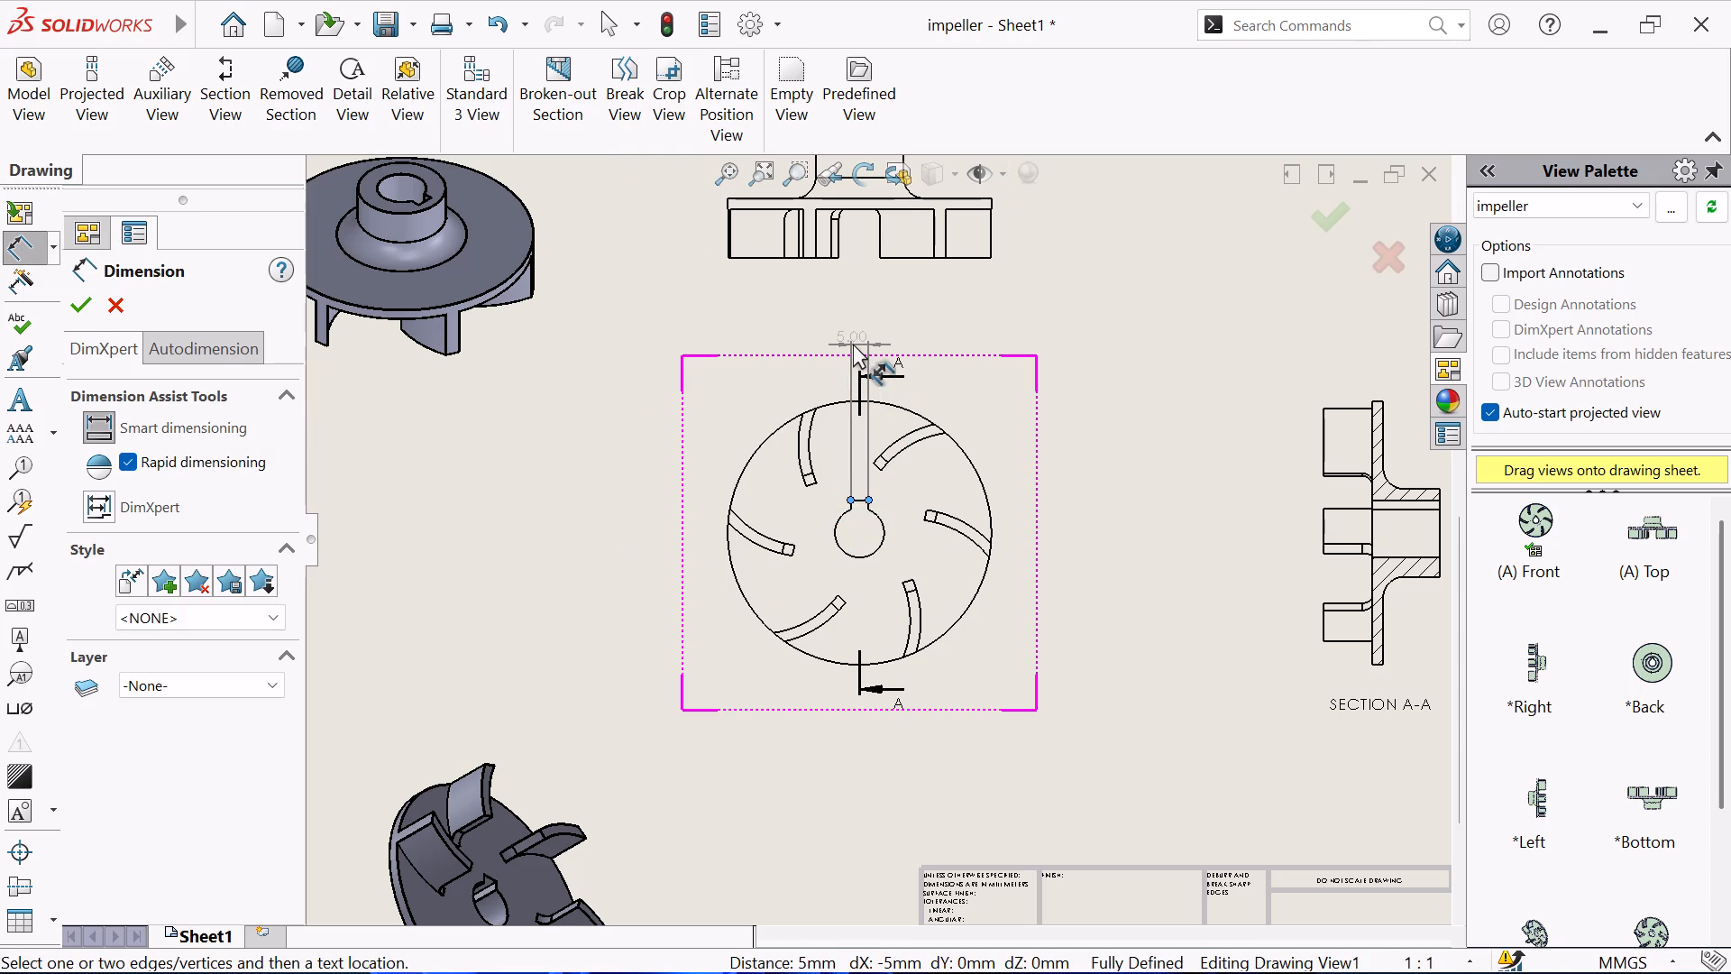
left_click(858, 343)
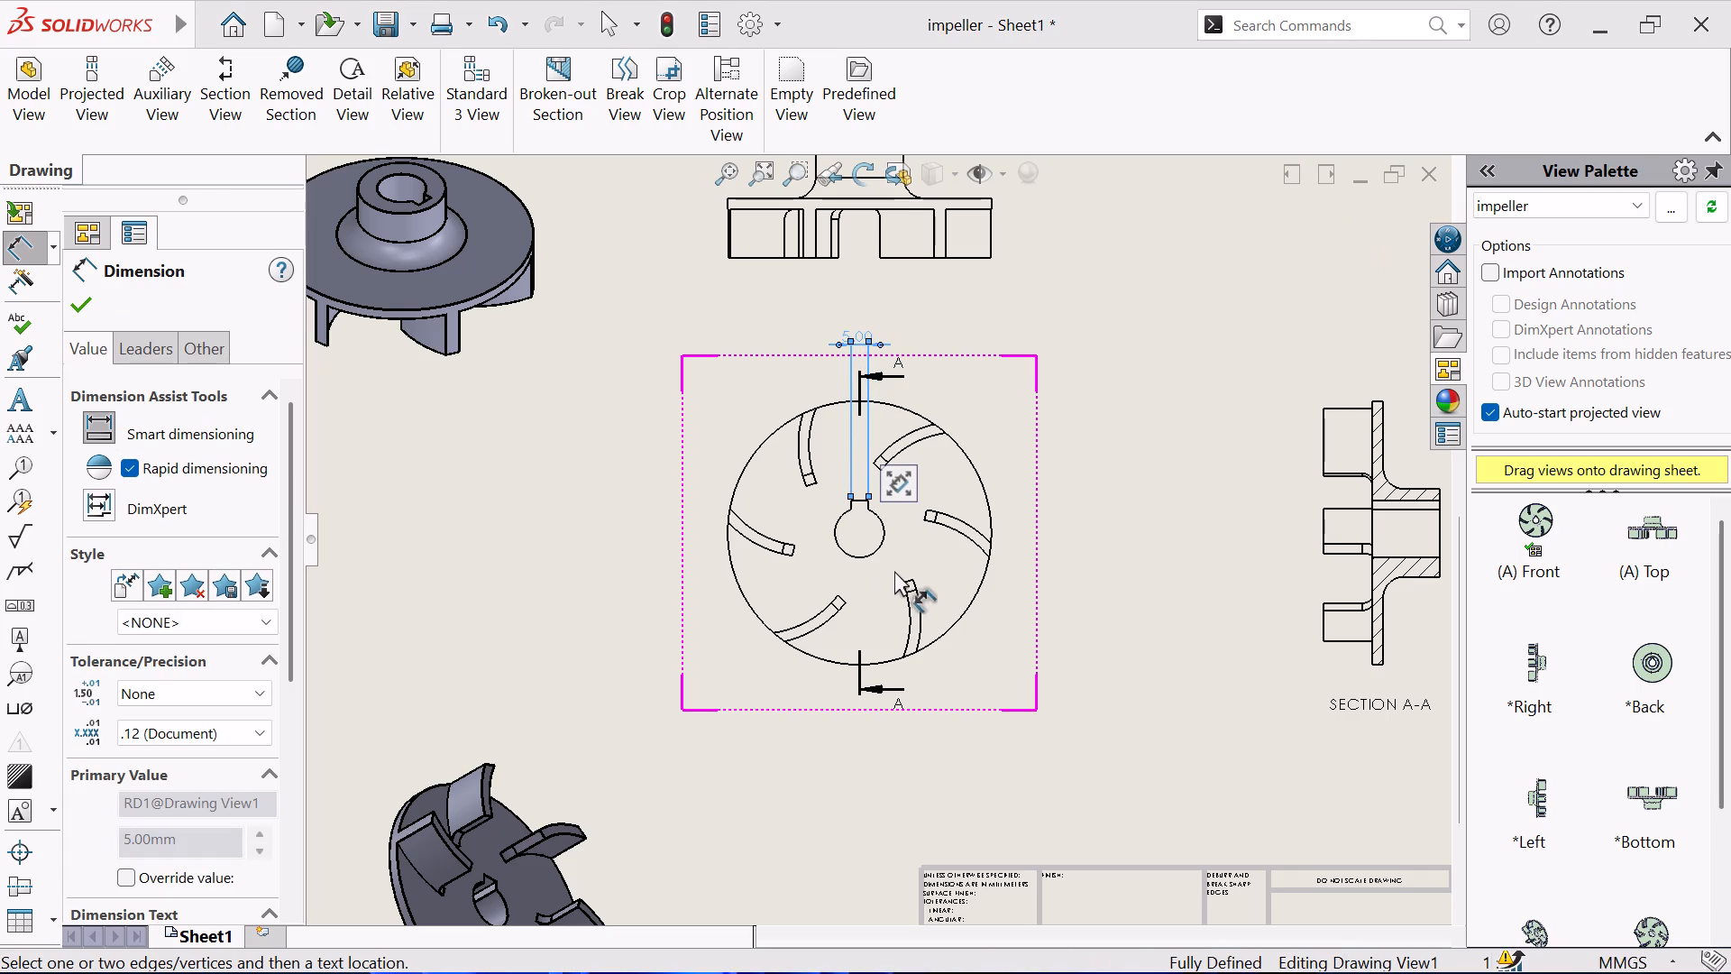
Dimension the radii of the upper-right blade's outer and inner arcs in the front view.
left_click(910, 430)
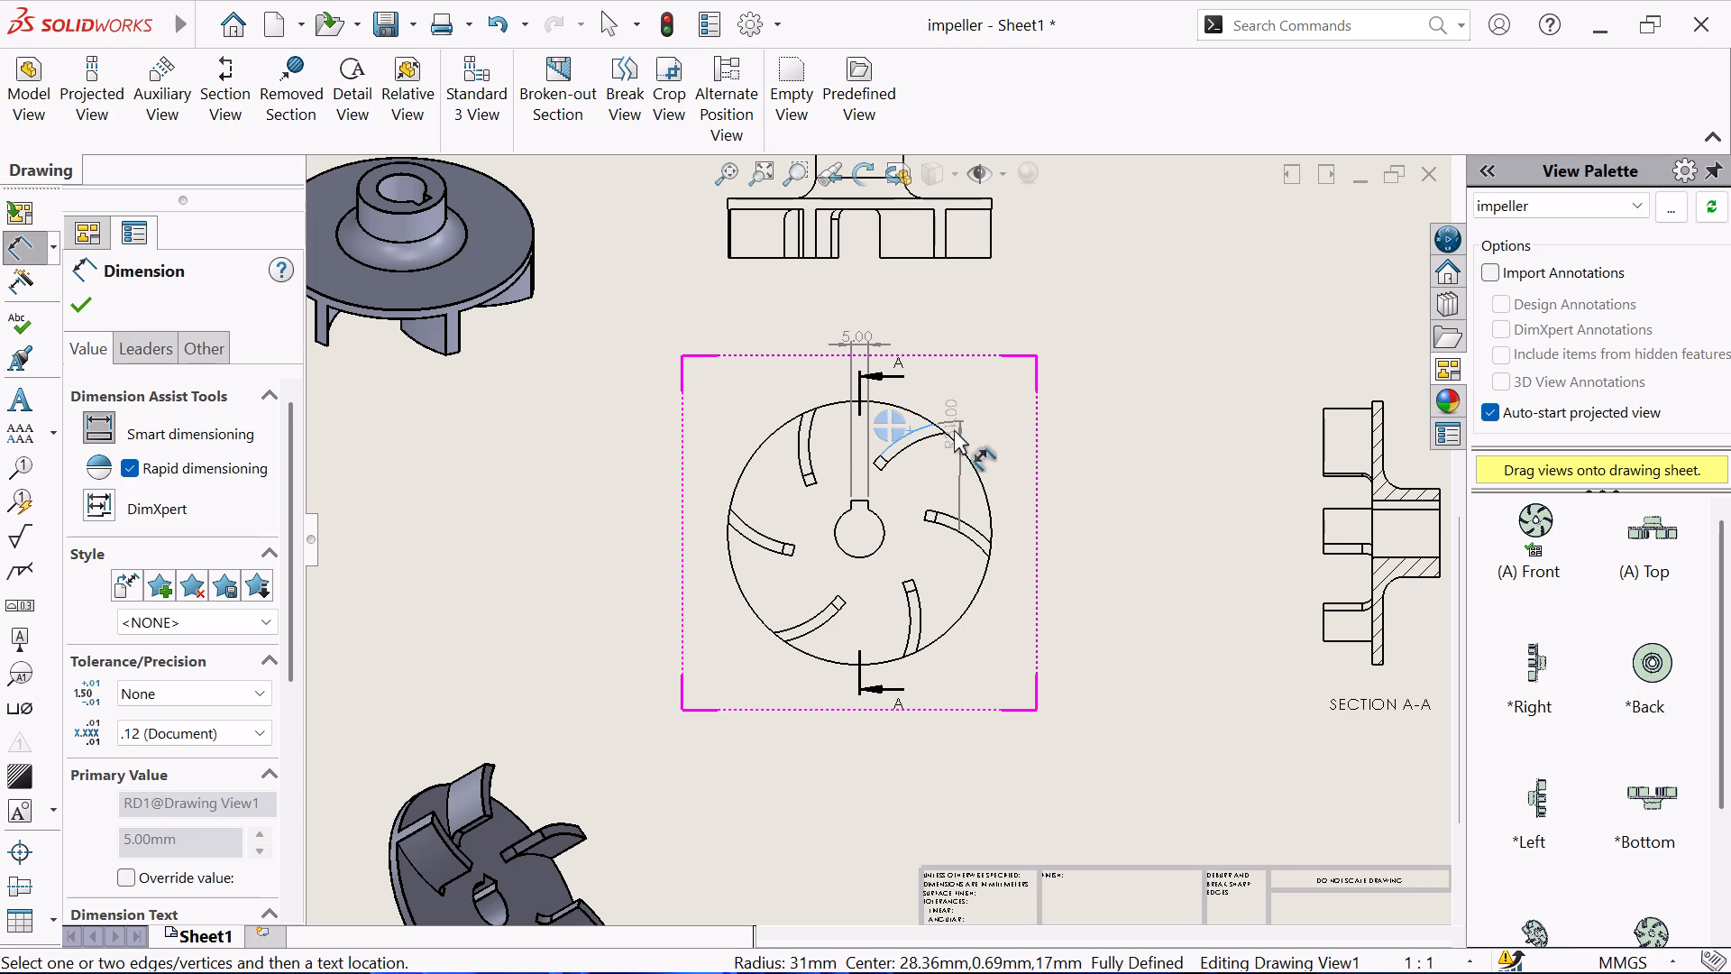
left_click(929, 476)
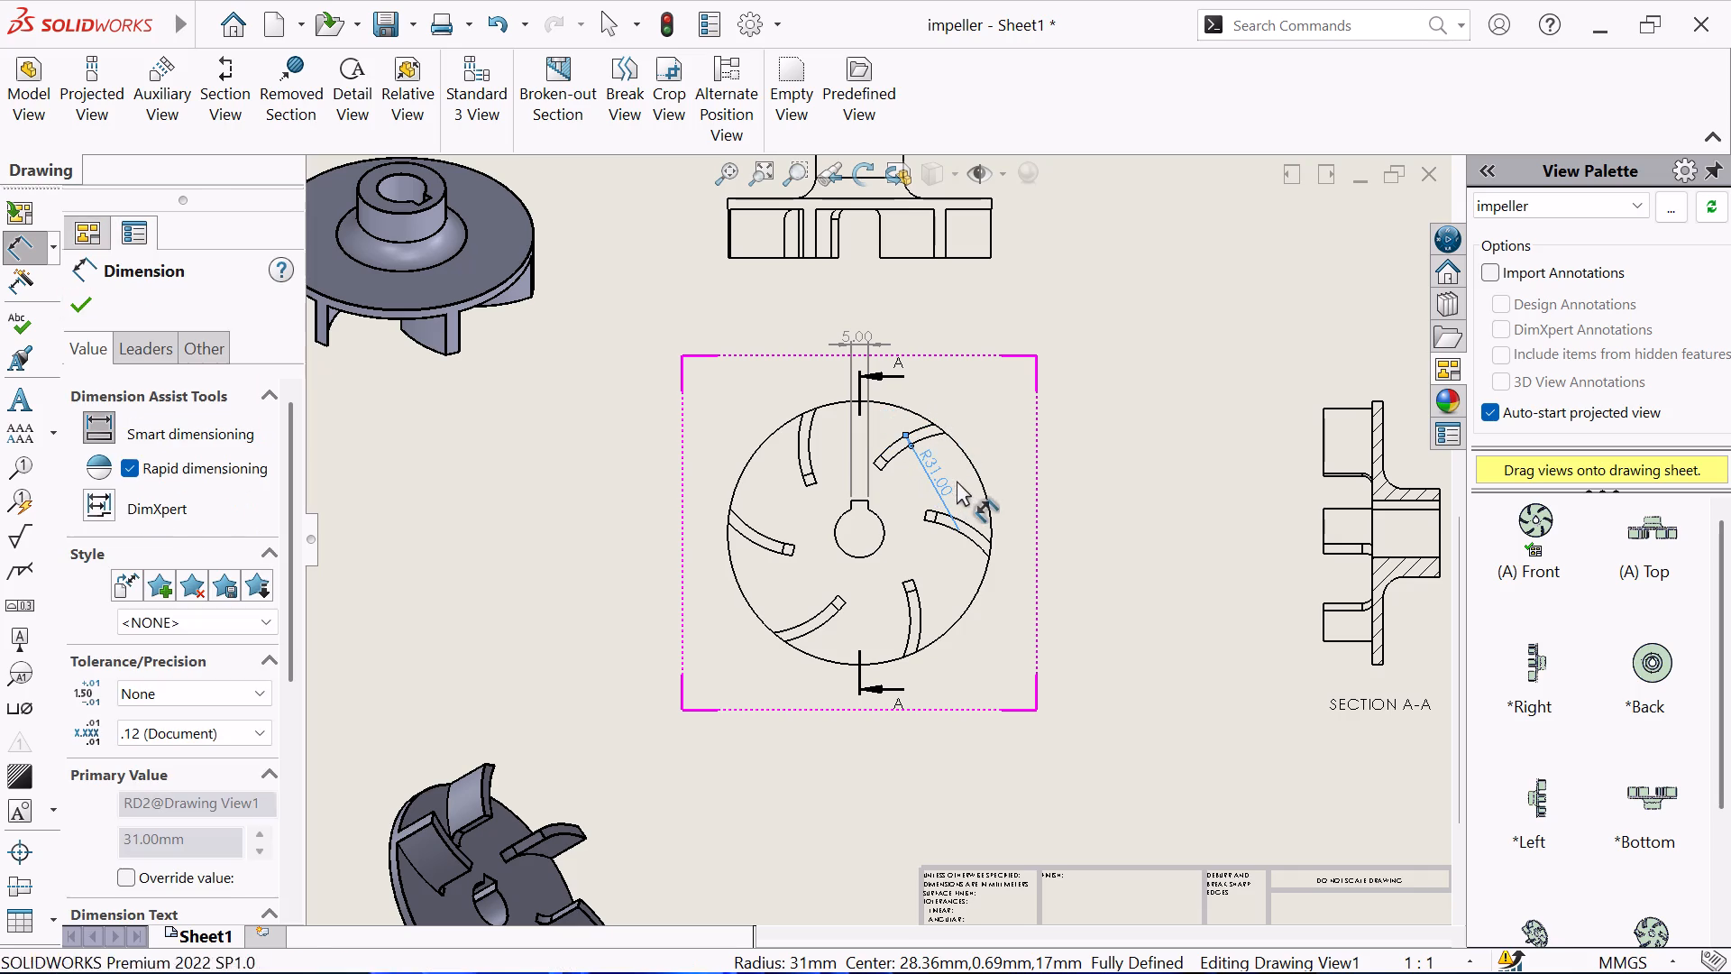
left_click(928, 436)
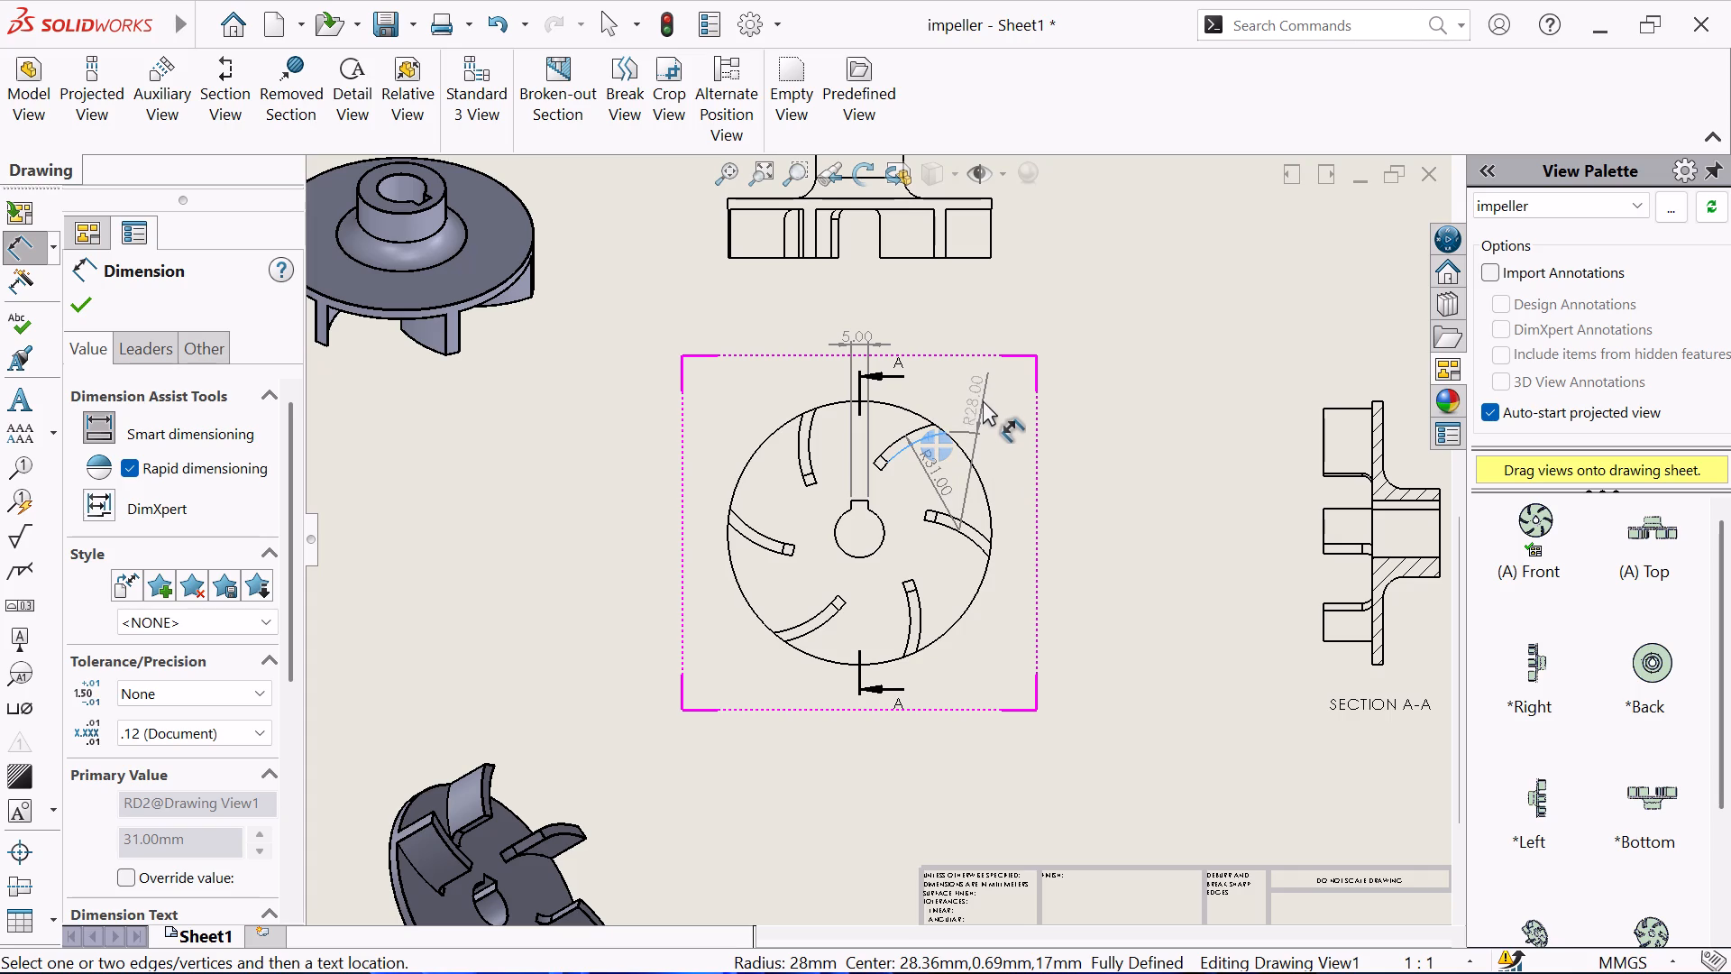
left_click(984, 392)
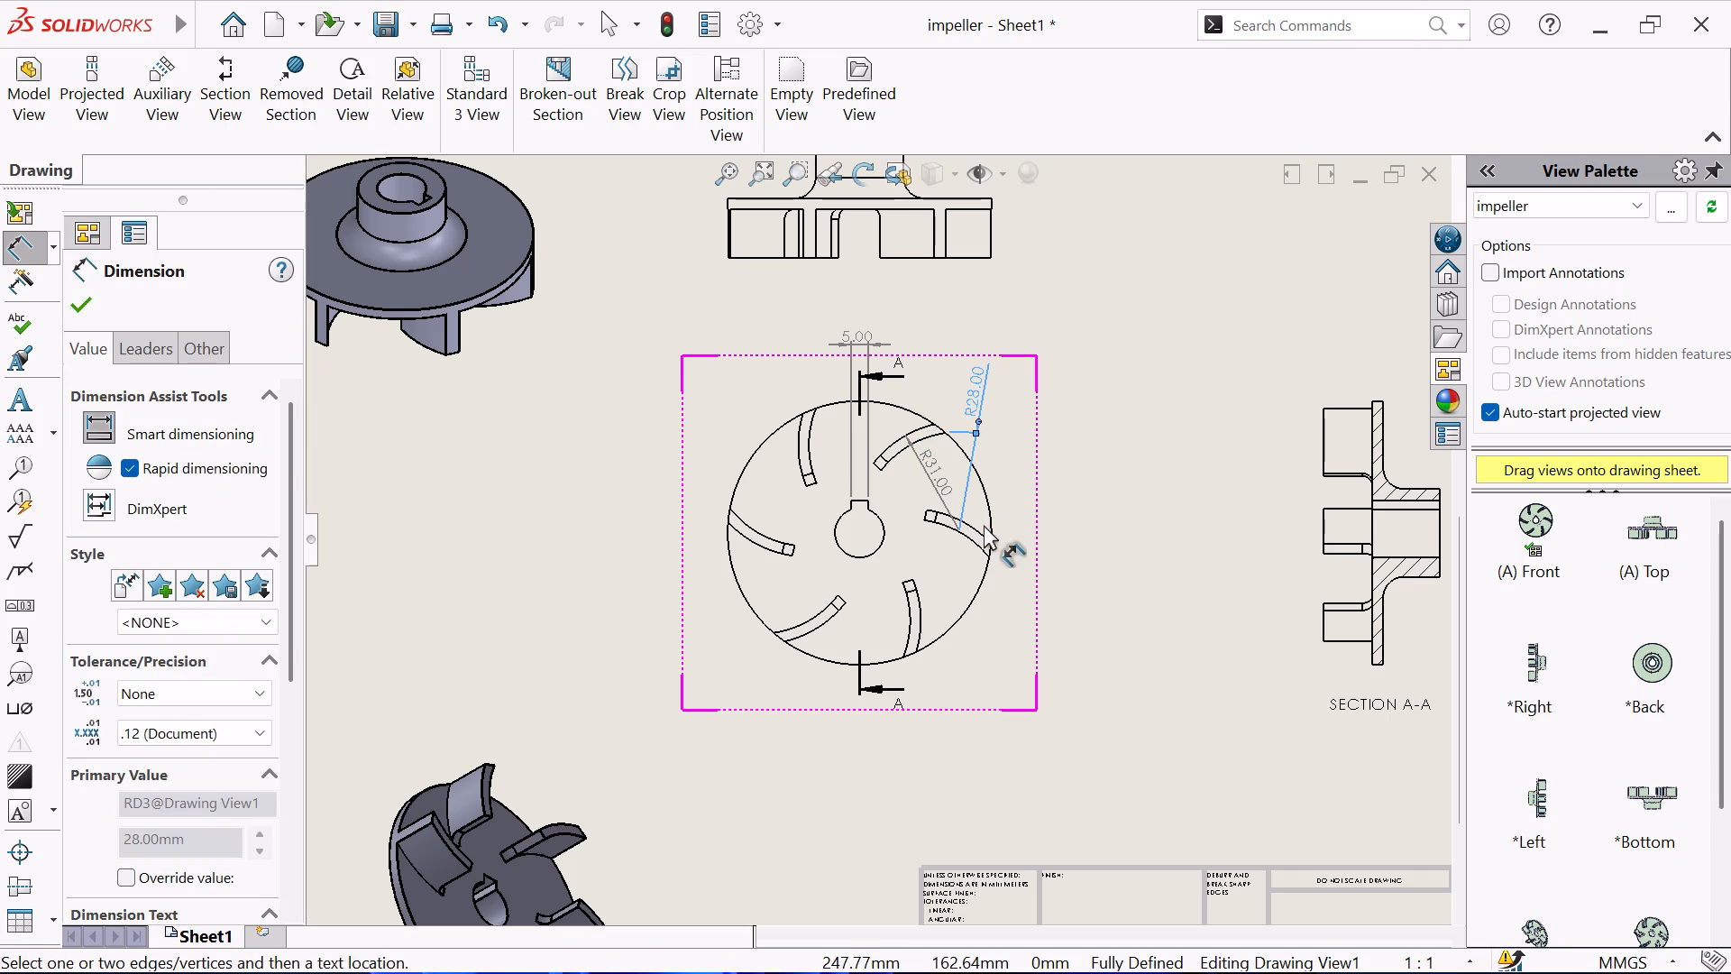
Dimension the radius of the central bore in the front view, placing the dimension beside the bore toward the section view.
left_click(879, 546)
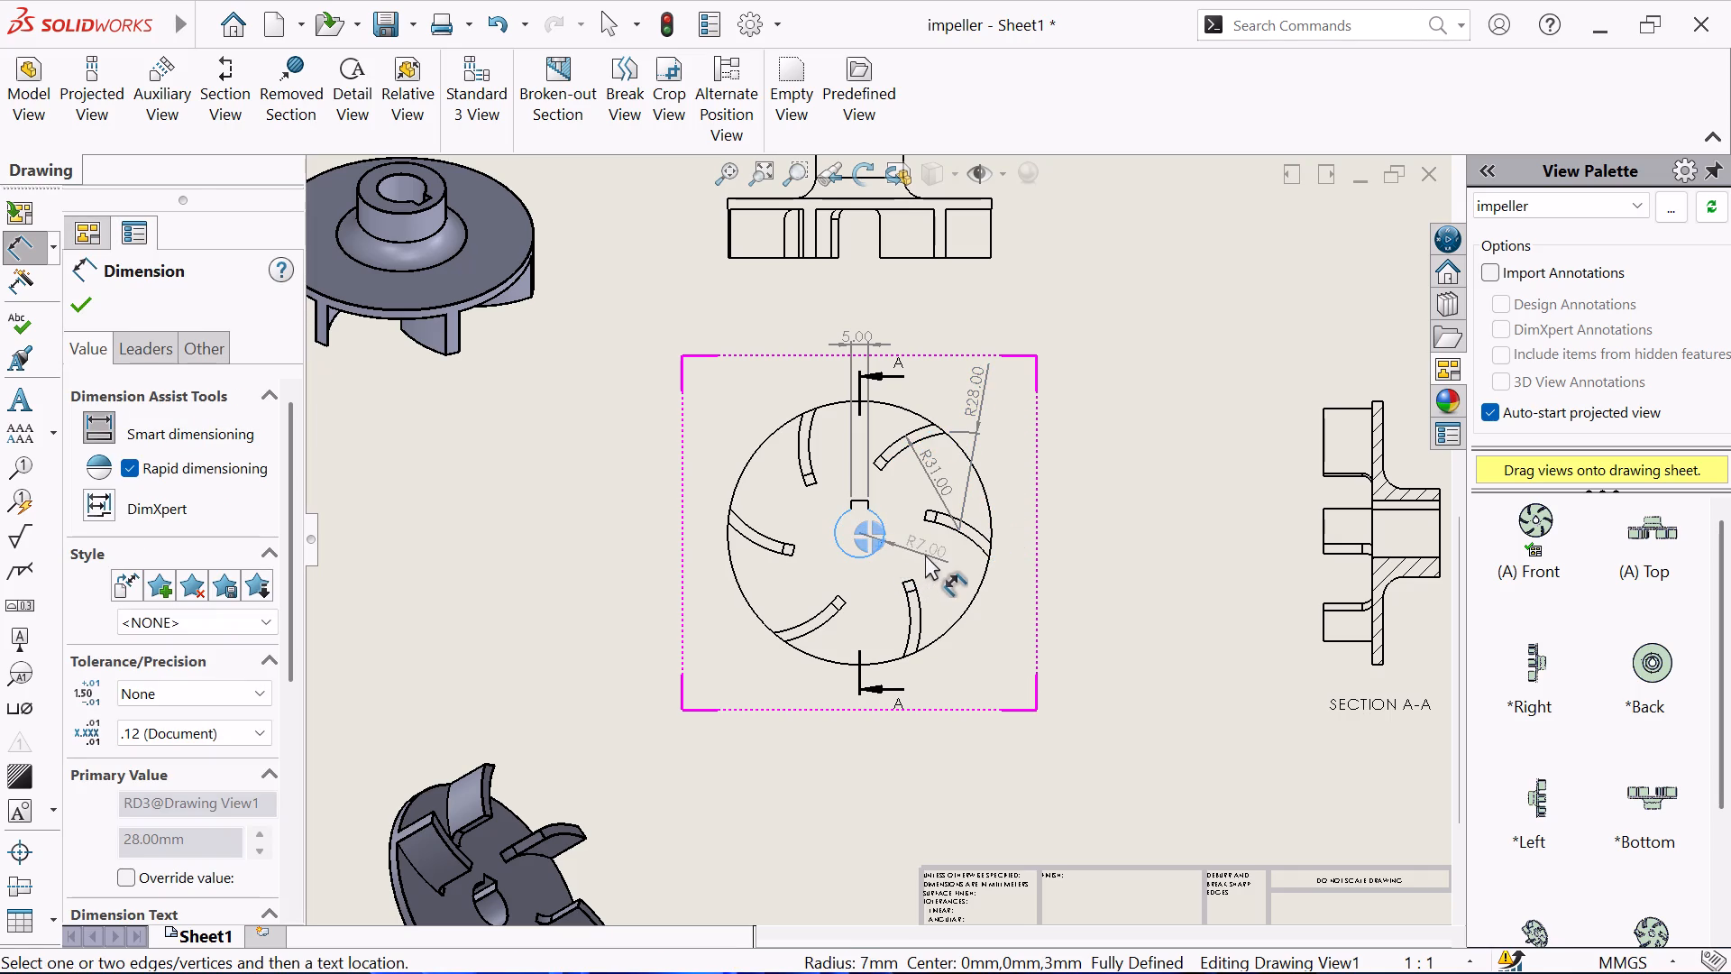
left_click(926, 554)
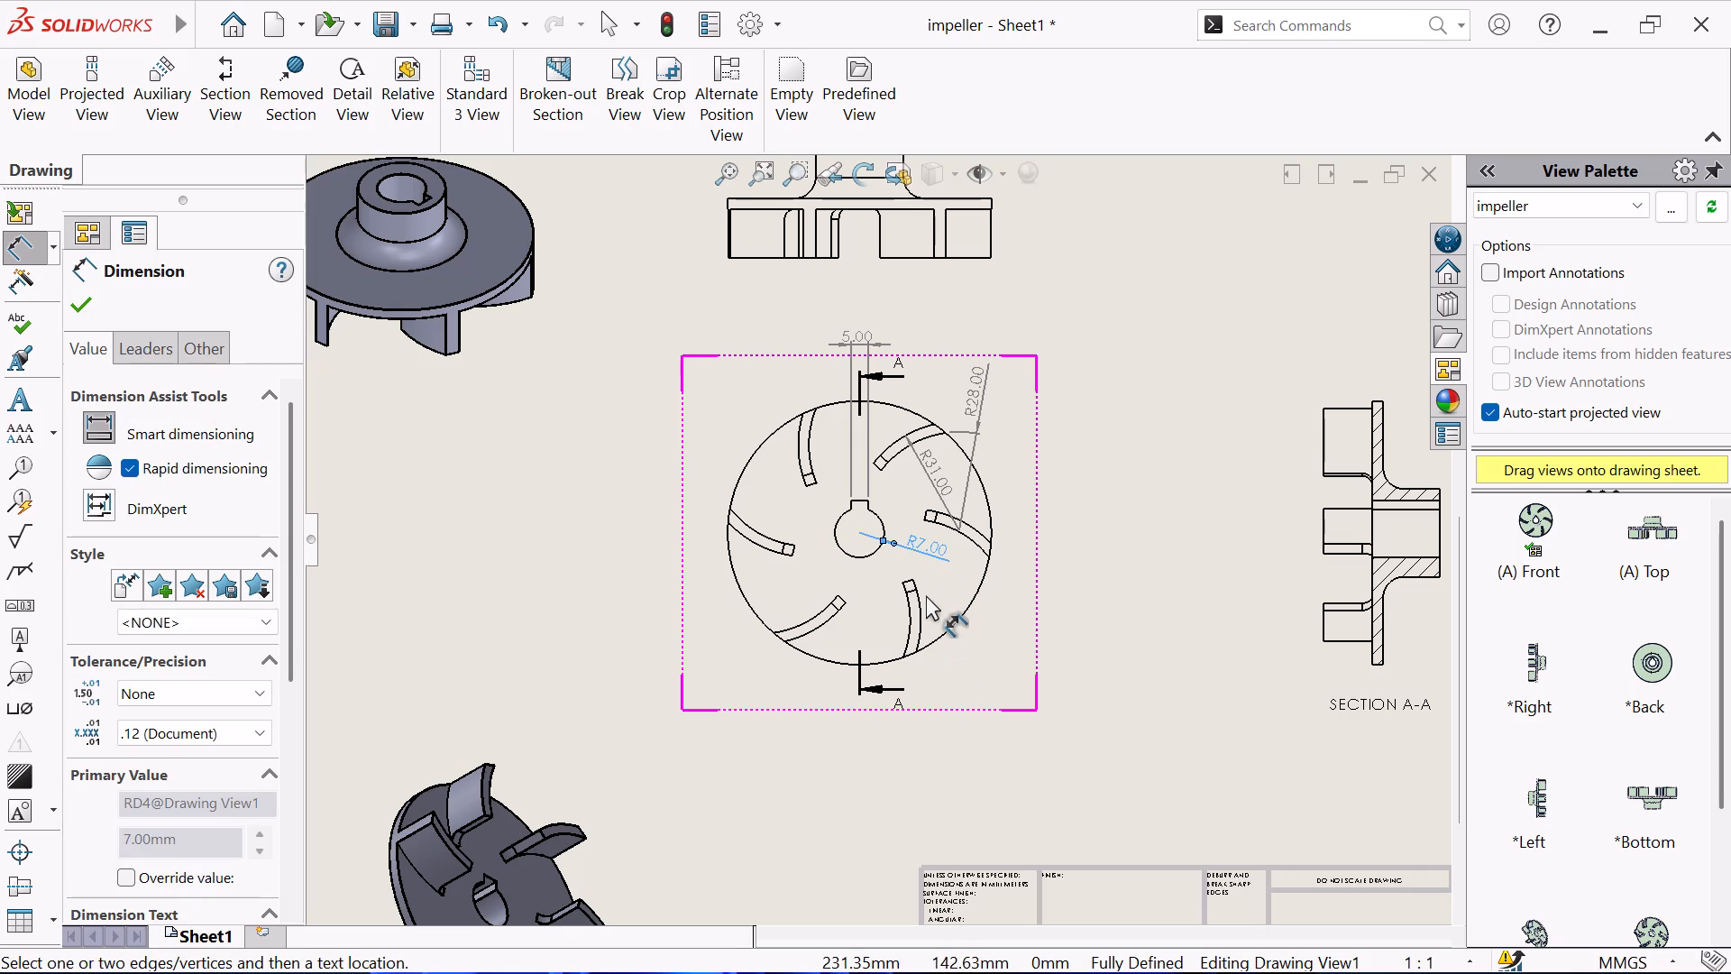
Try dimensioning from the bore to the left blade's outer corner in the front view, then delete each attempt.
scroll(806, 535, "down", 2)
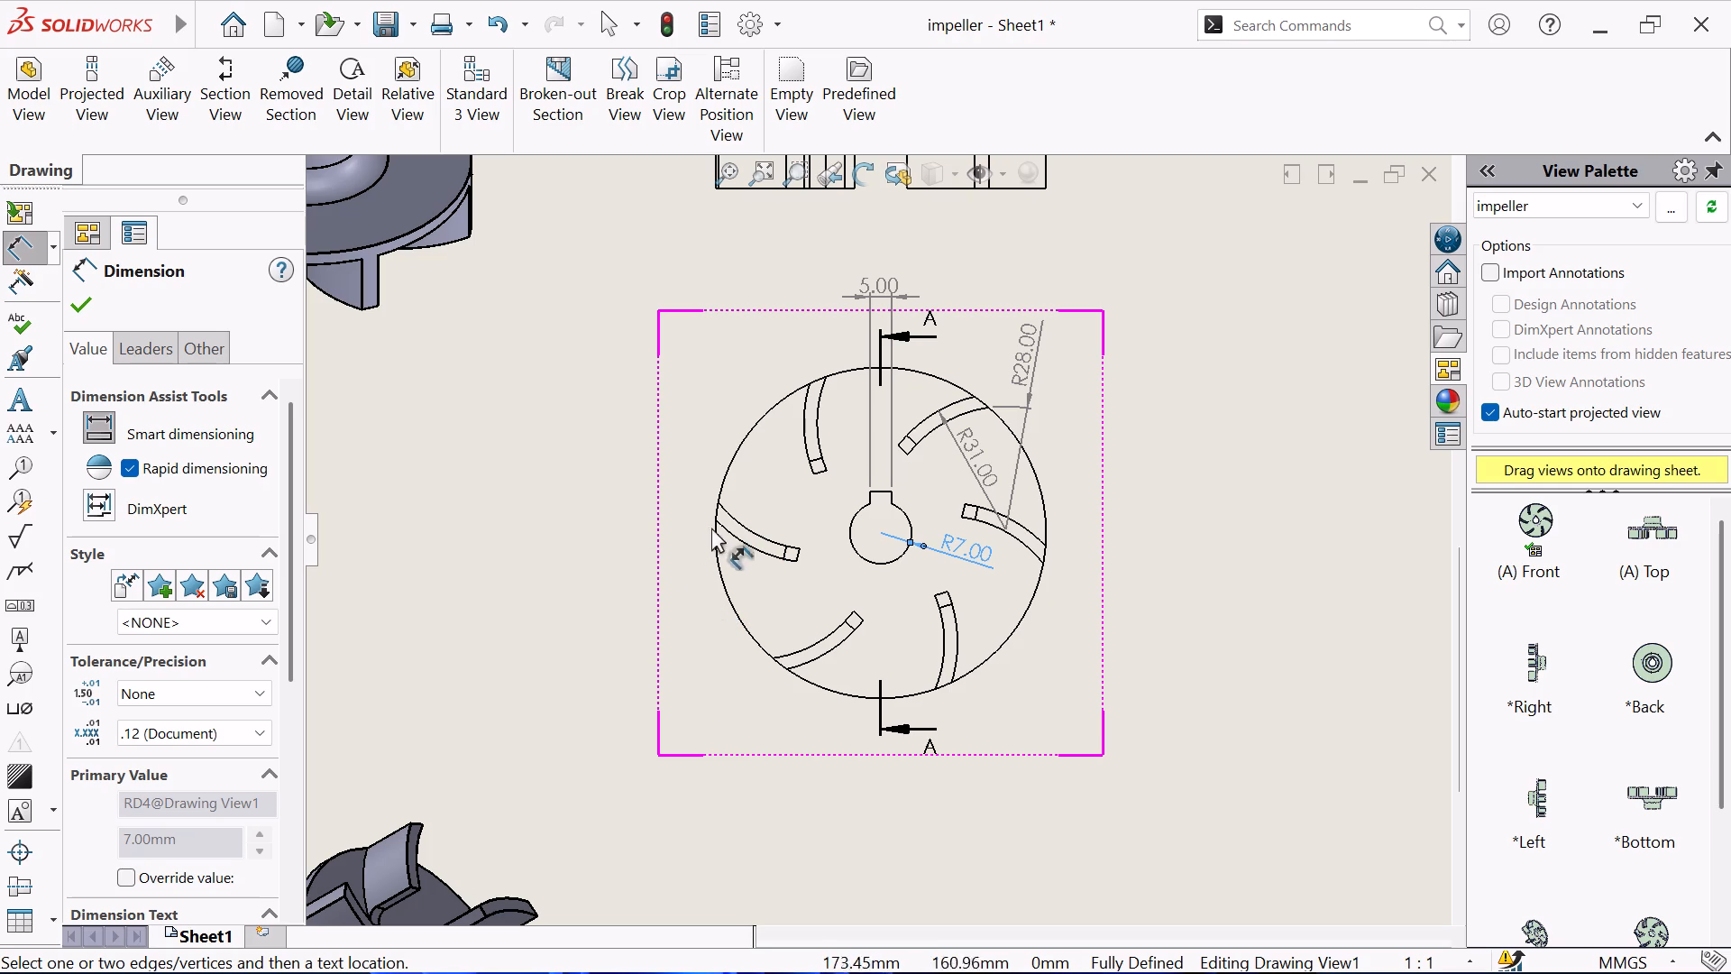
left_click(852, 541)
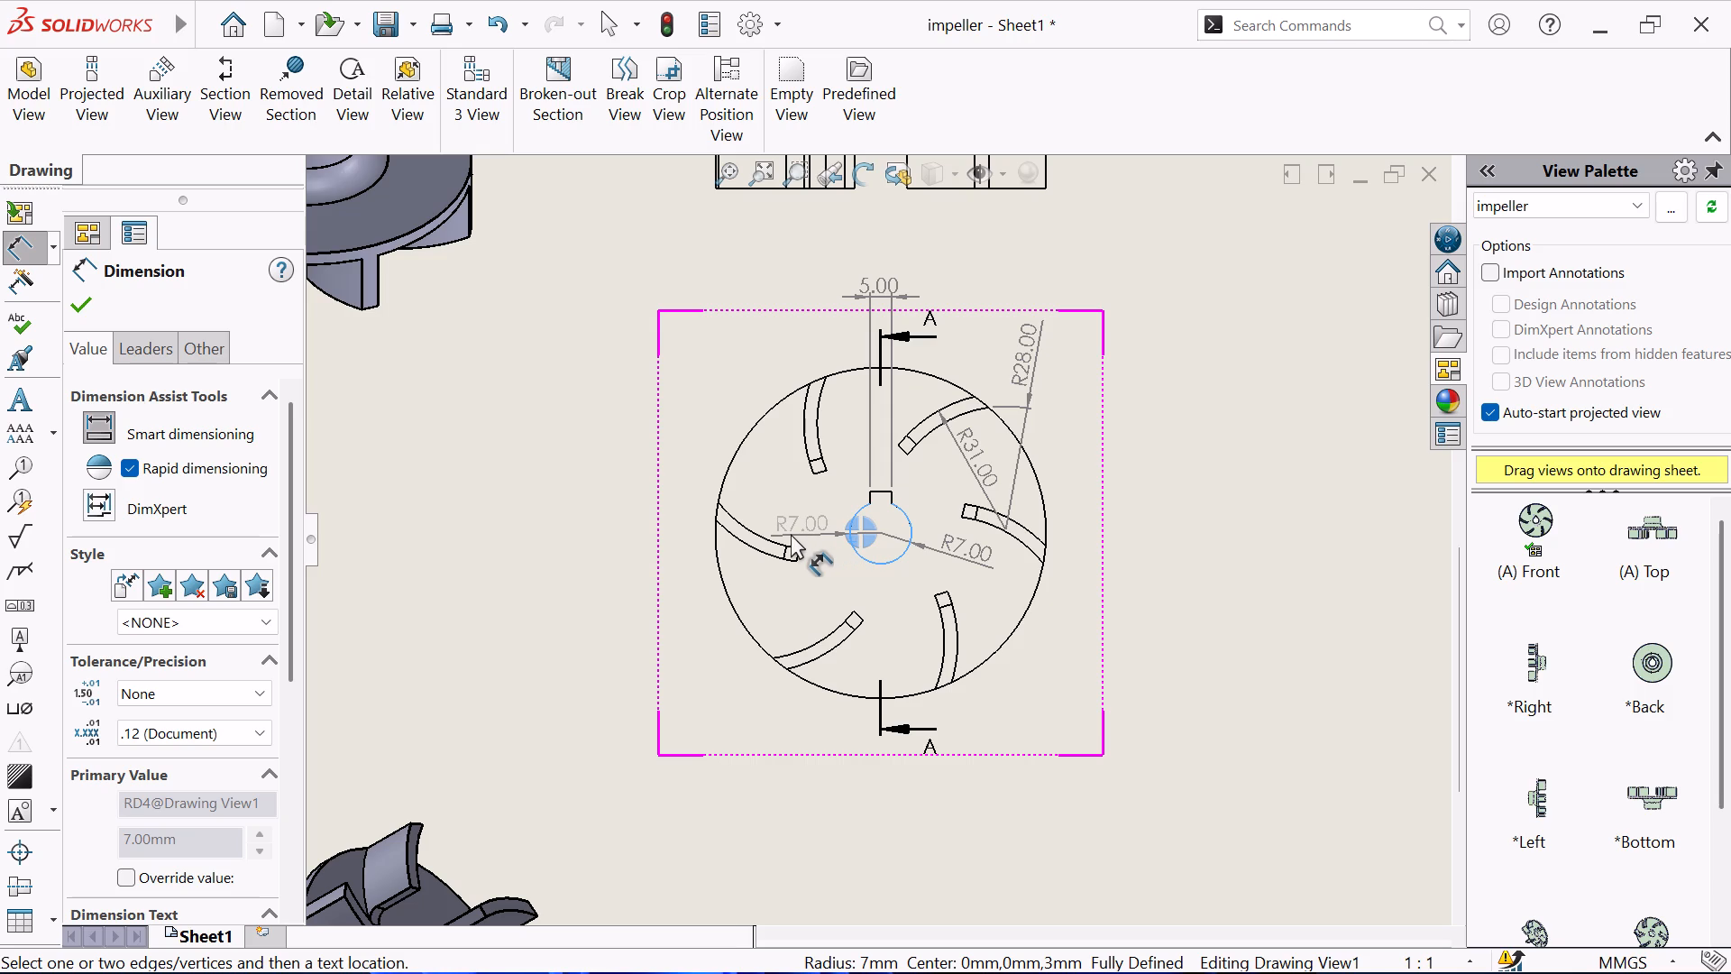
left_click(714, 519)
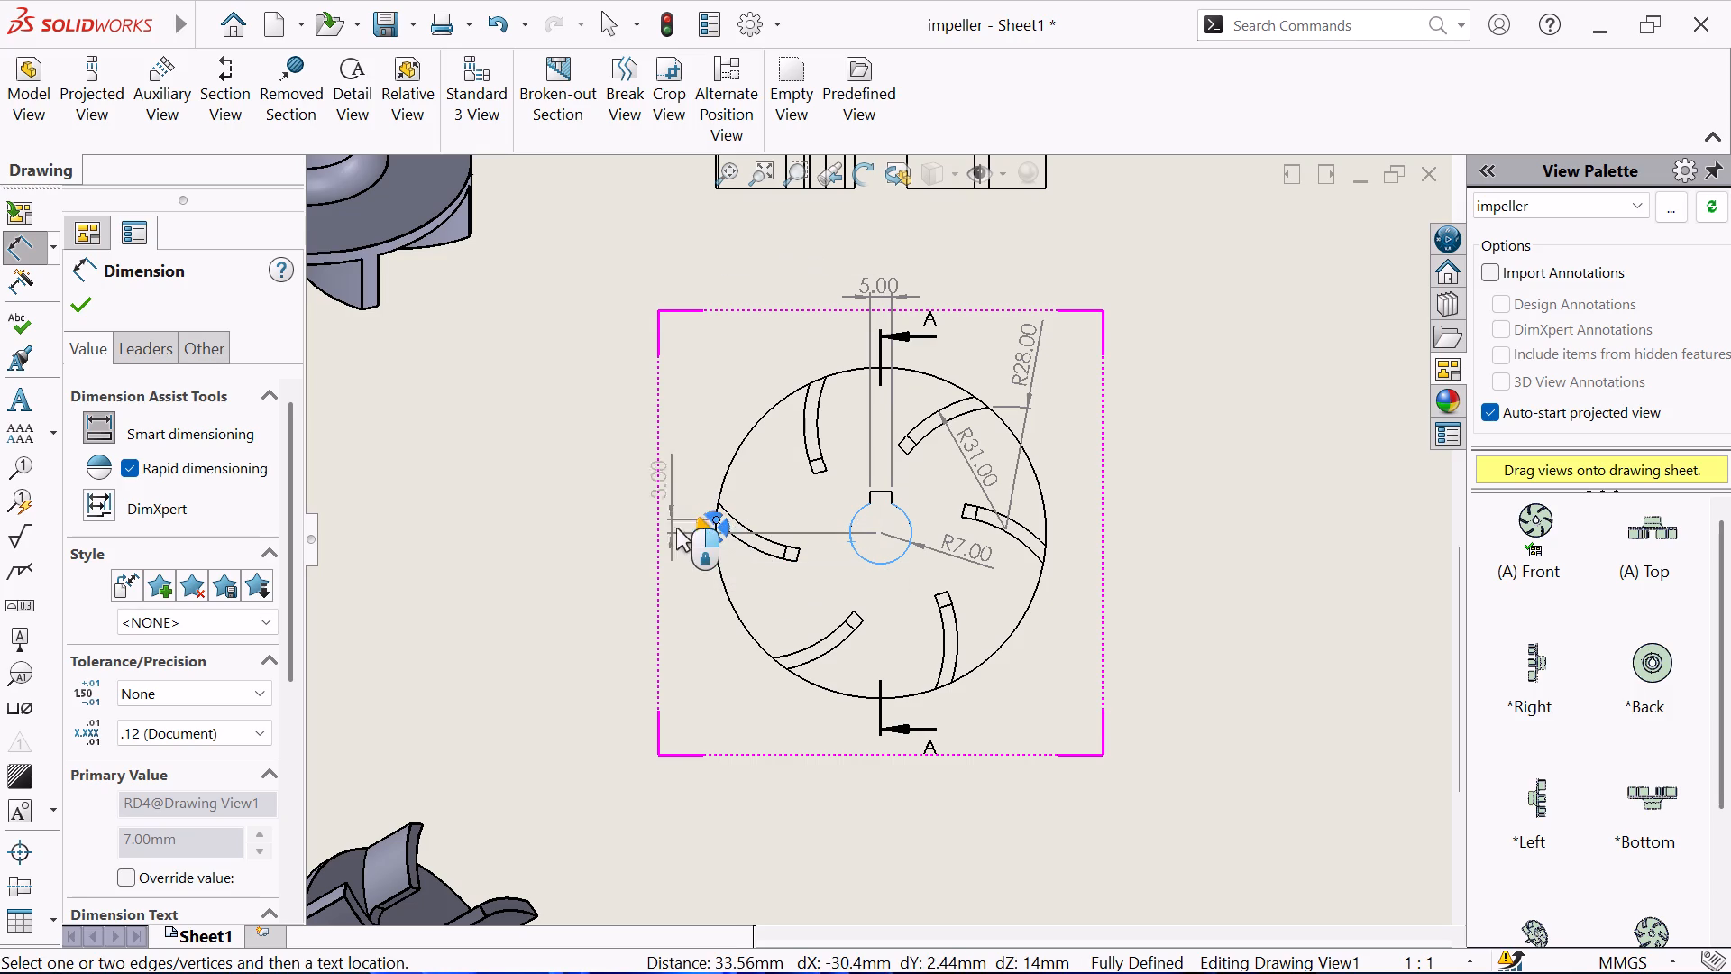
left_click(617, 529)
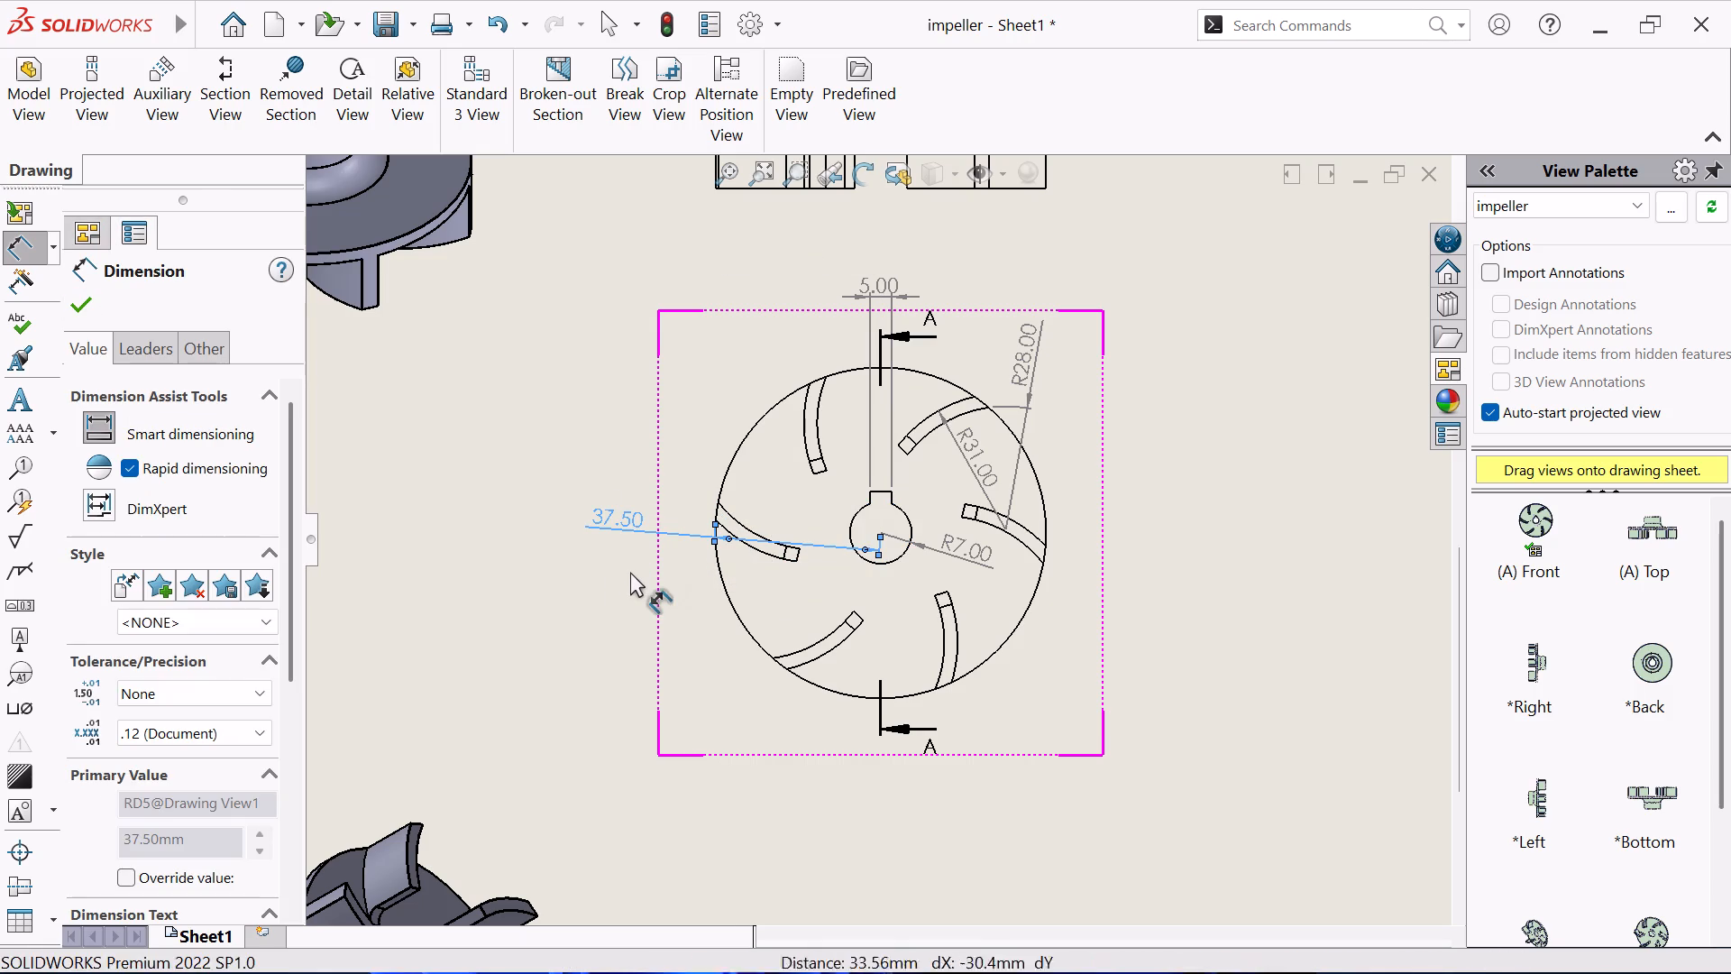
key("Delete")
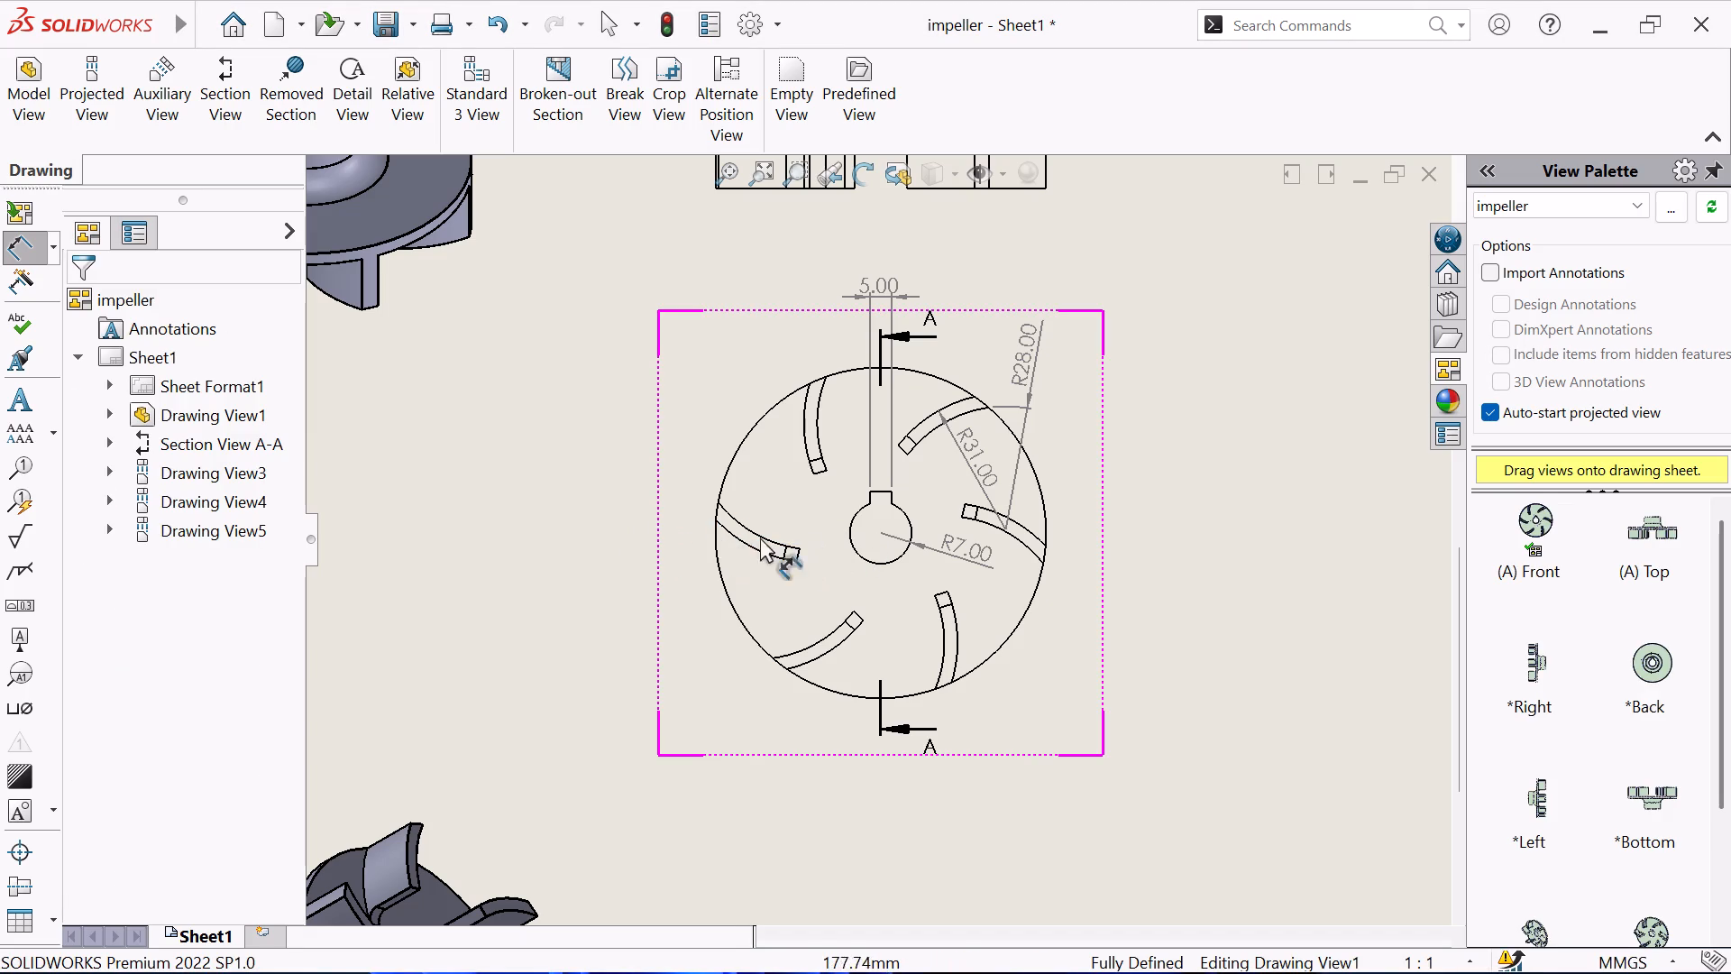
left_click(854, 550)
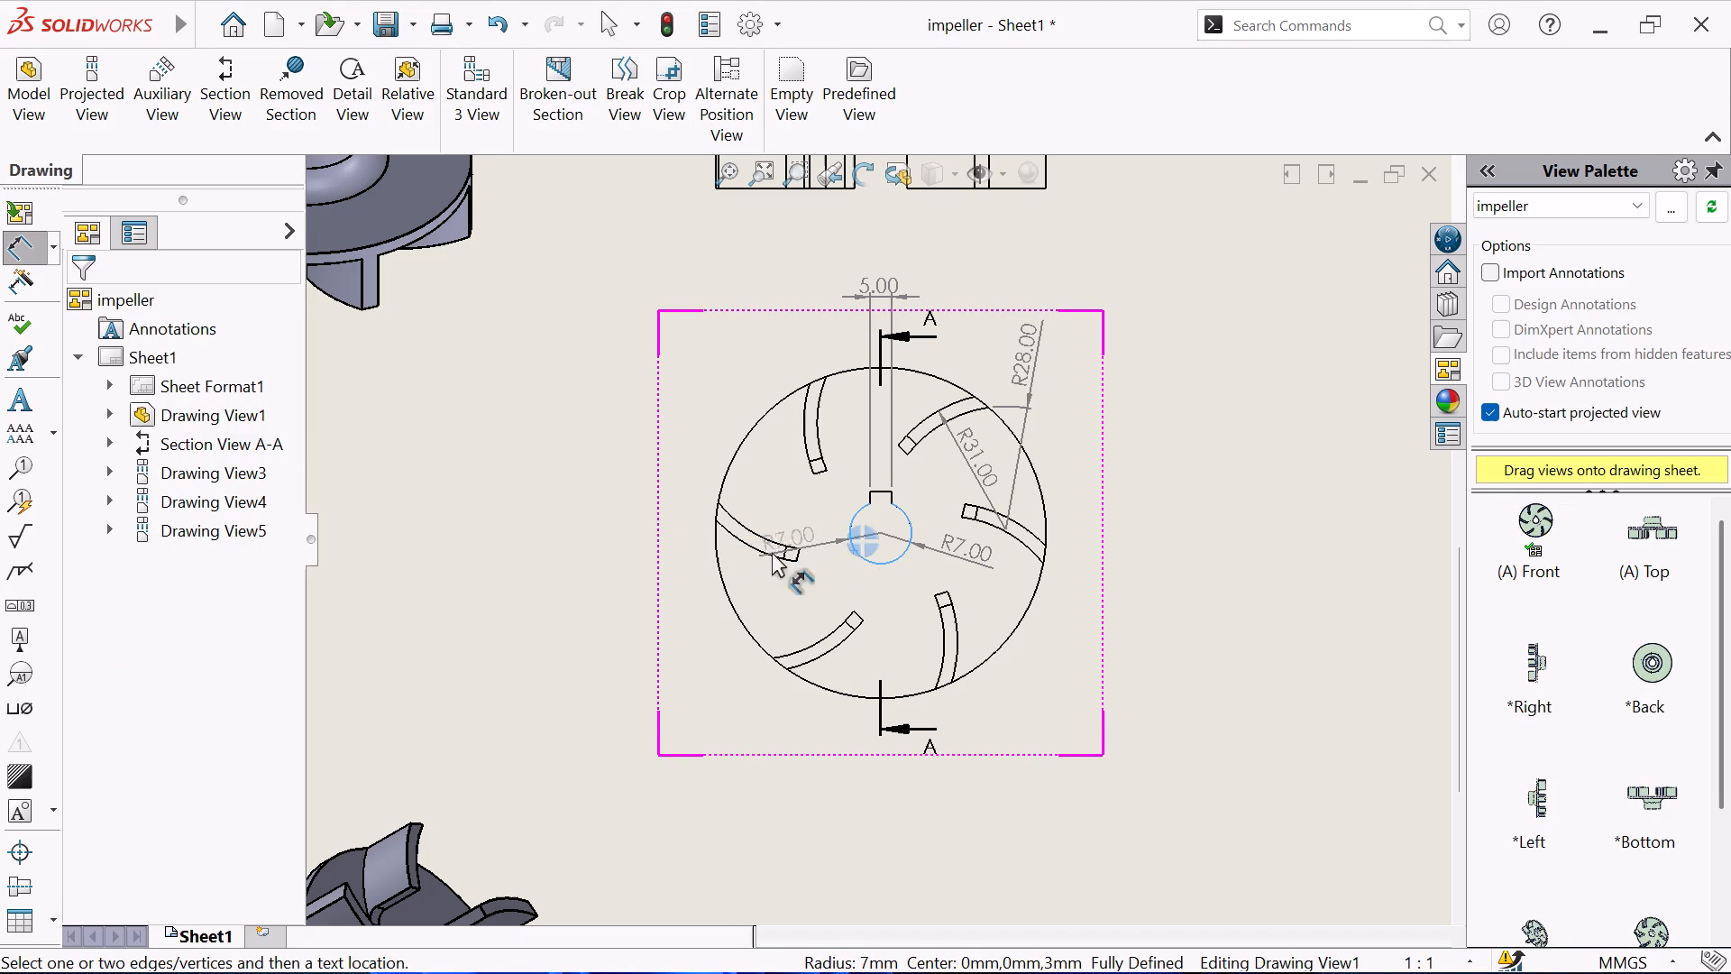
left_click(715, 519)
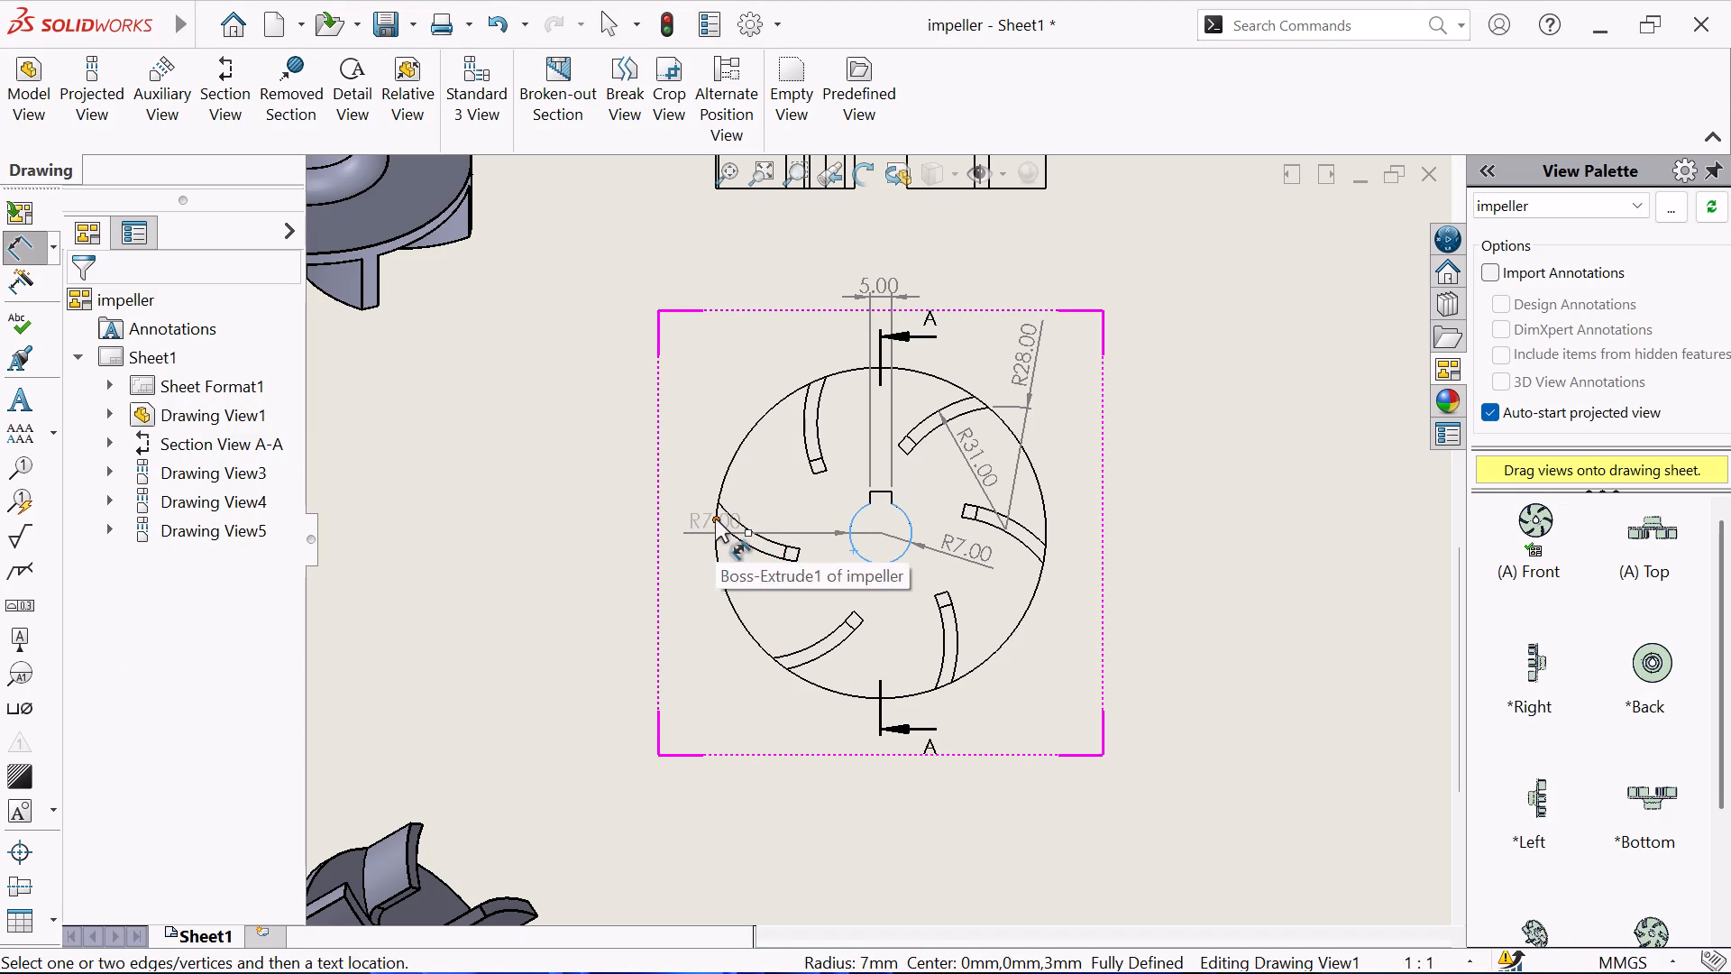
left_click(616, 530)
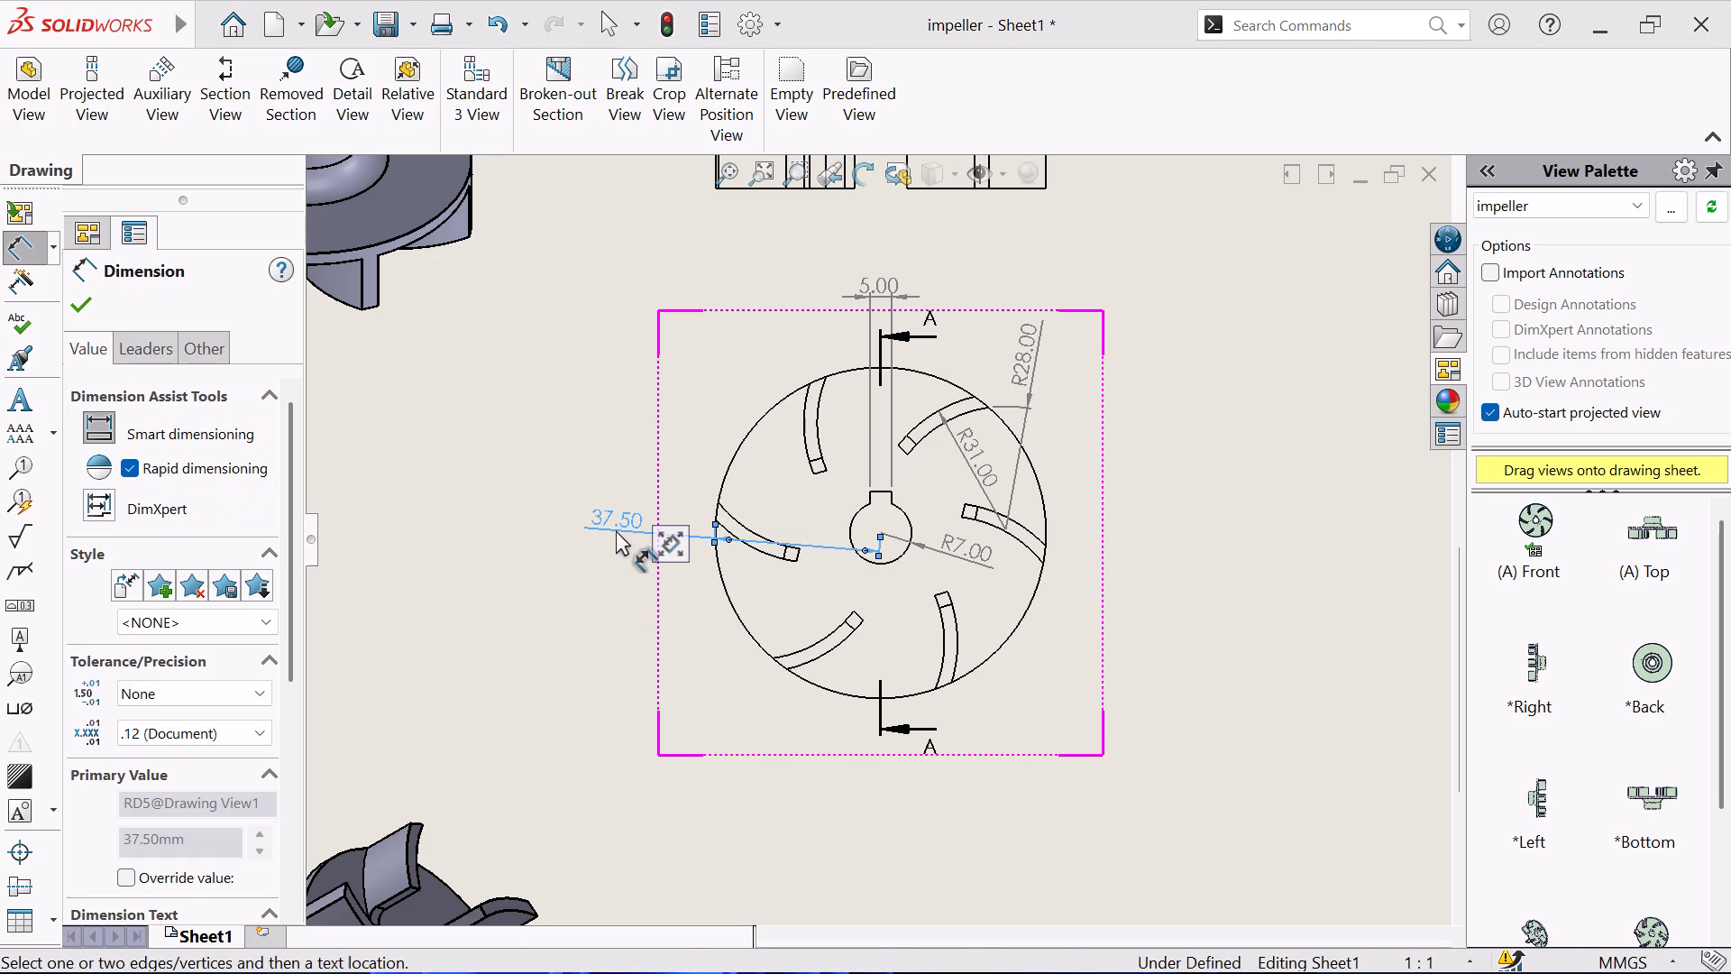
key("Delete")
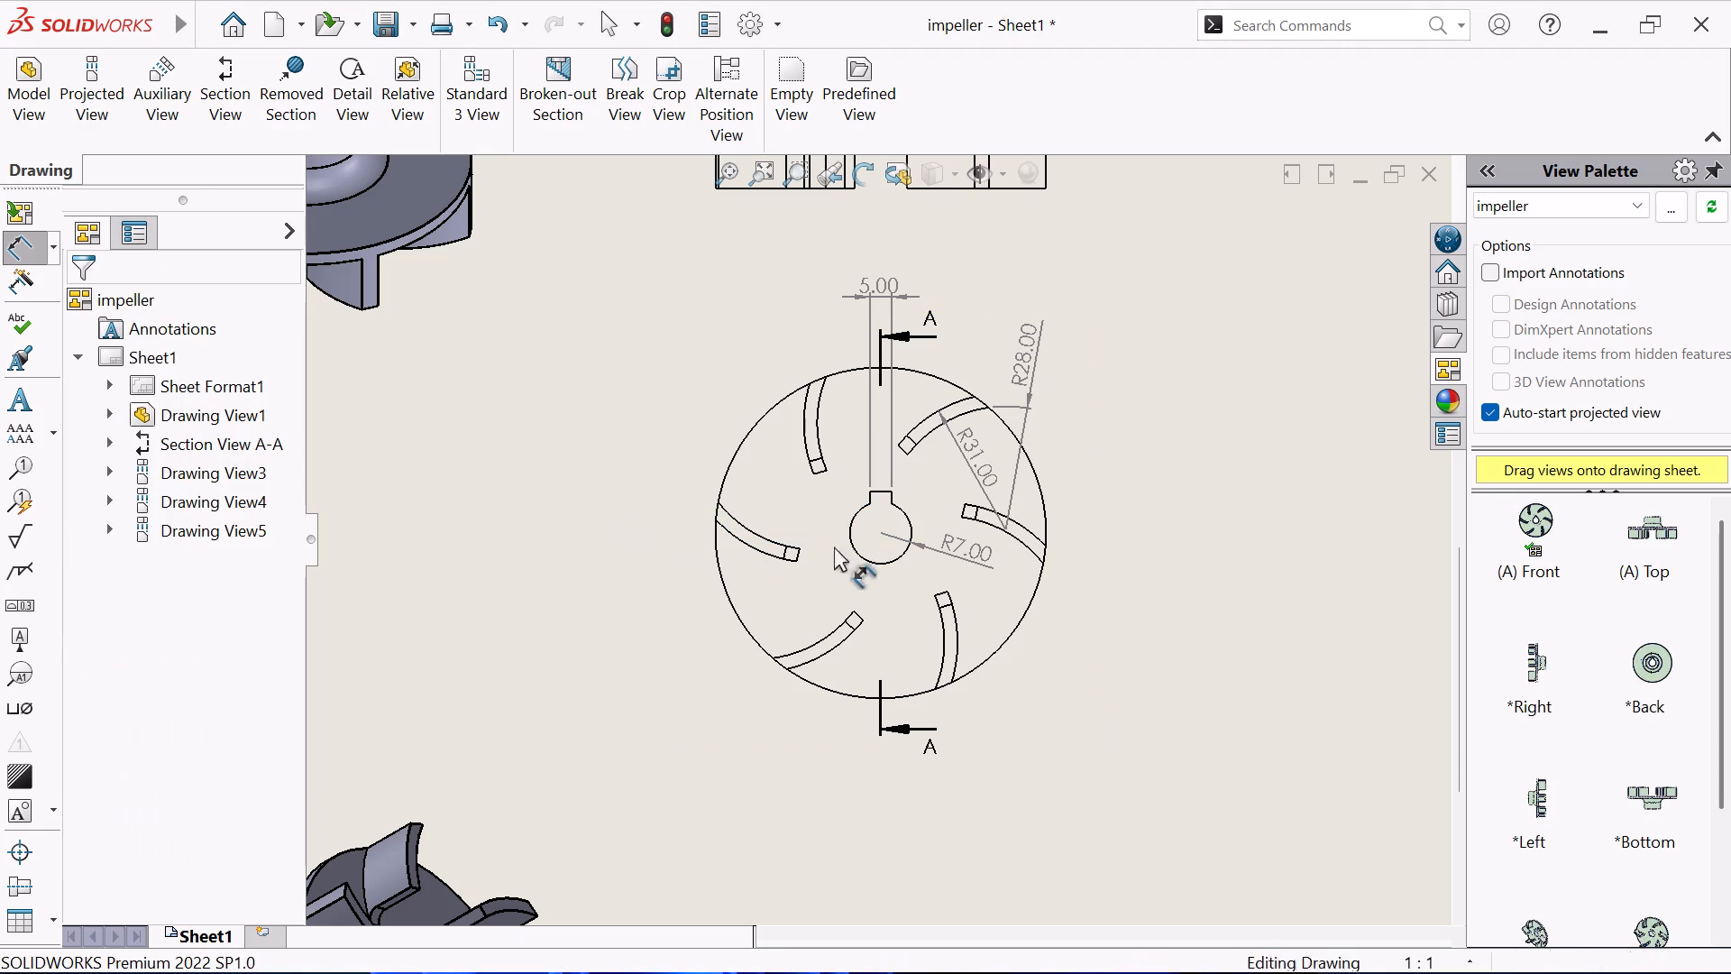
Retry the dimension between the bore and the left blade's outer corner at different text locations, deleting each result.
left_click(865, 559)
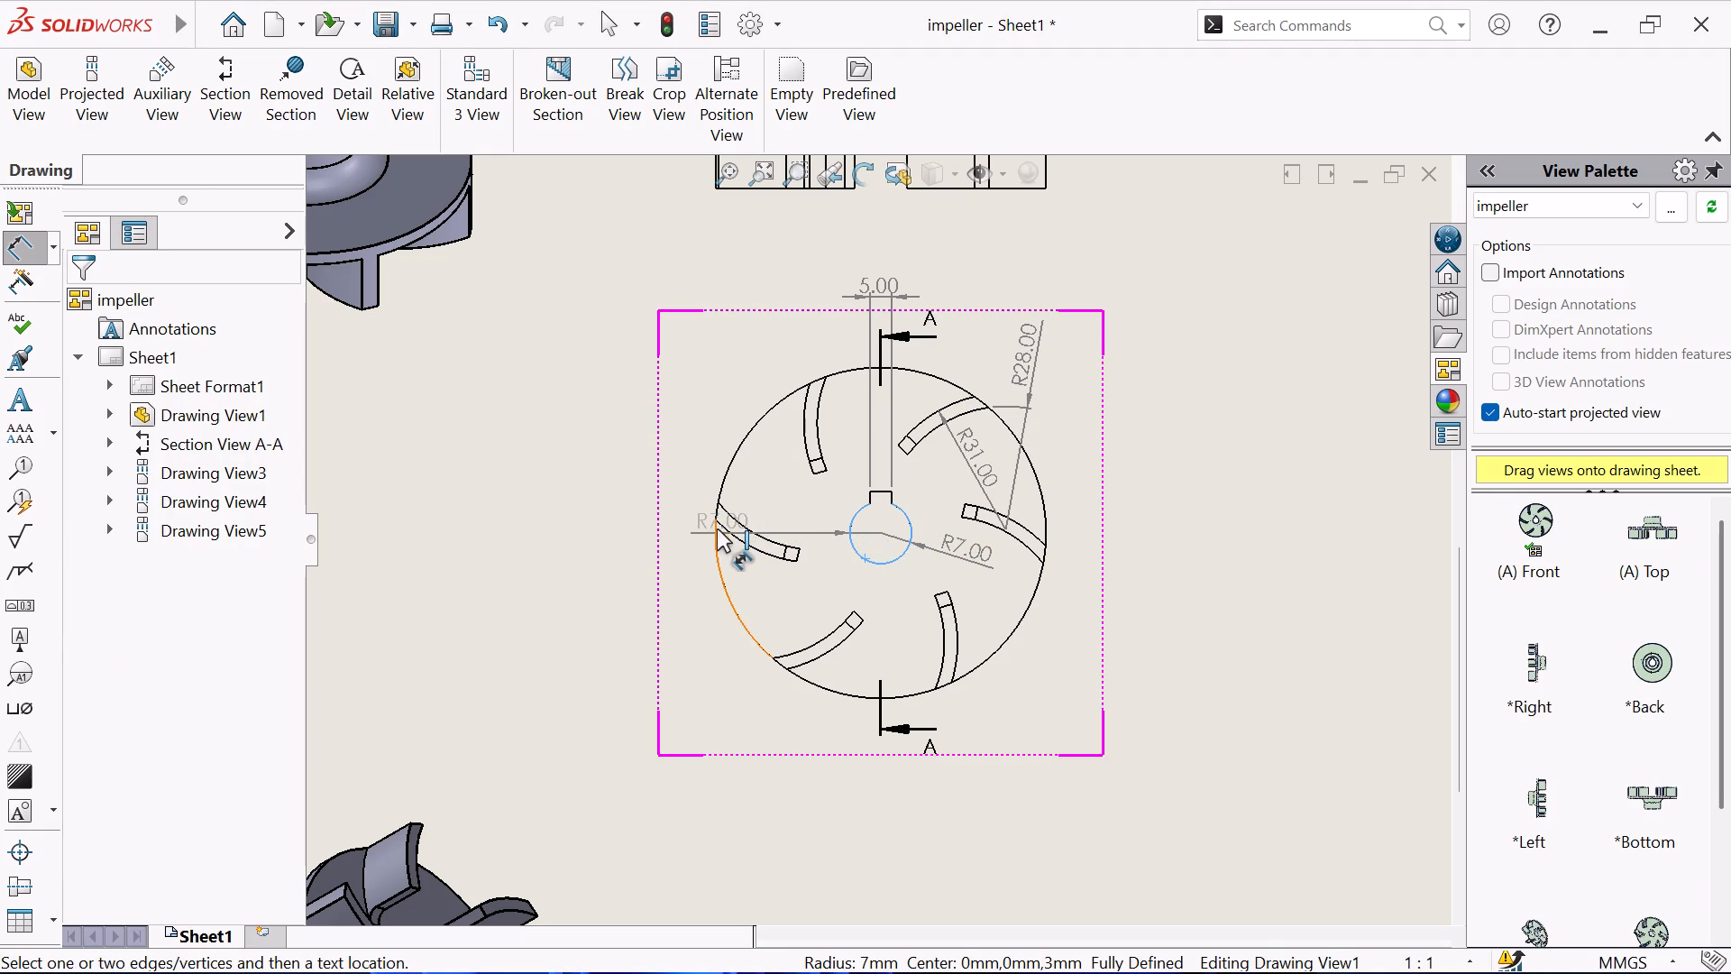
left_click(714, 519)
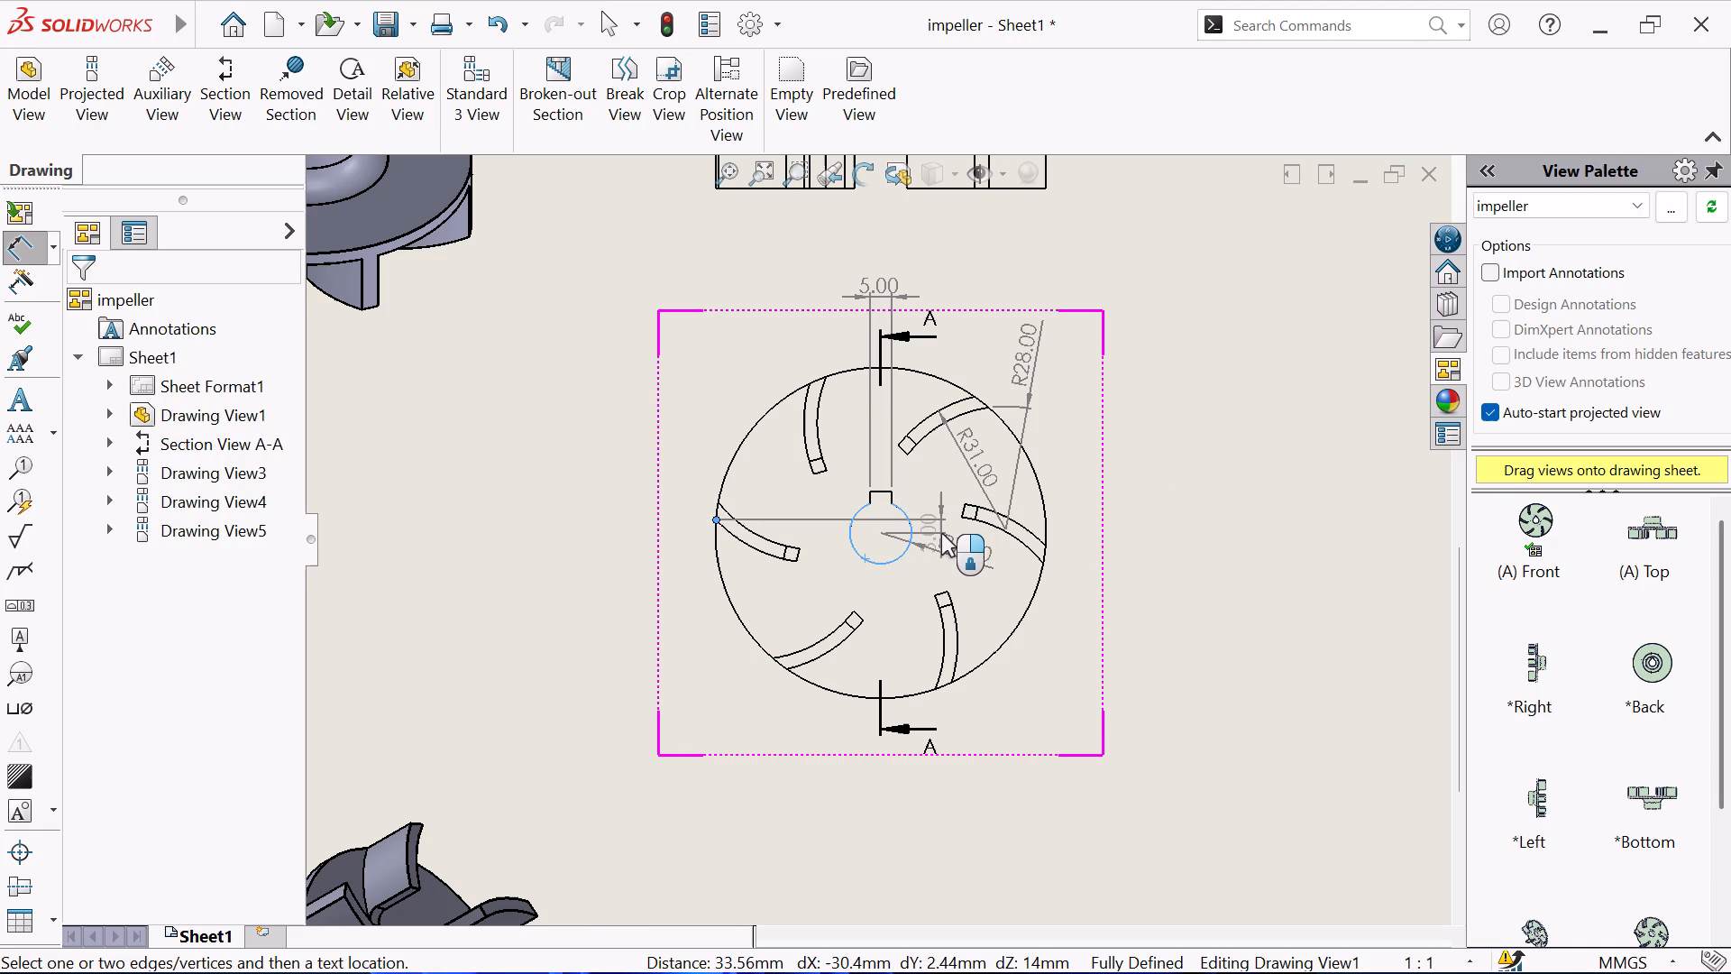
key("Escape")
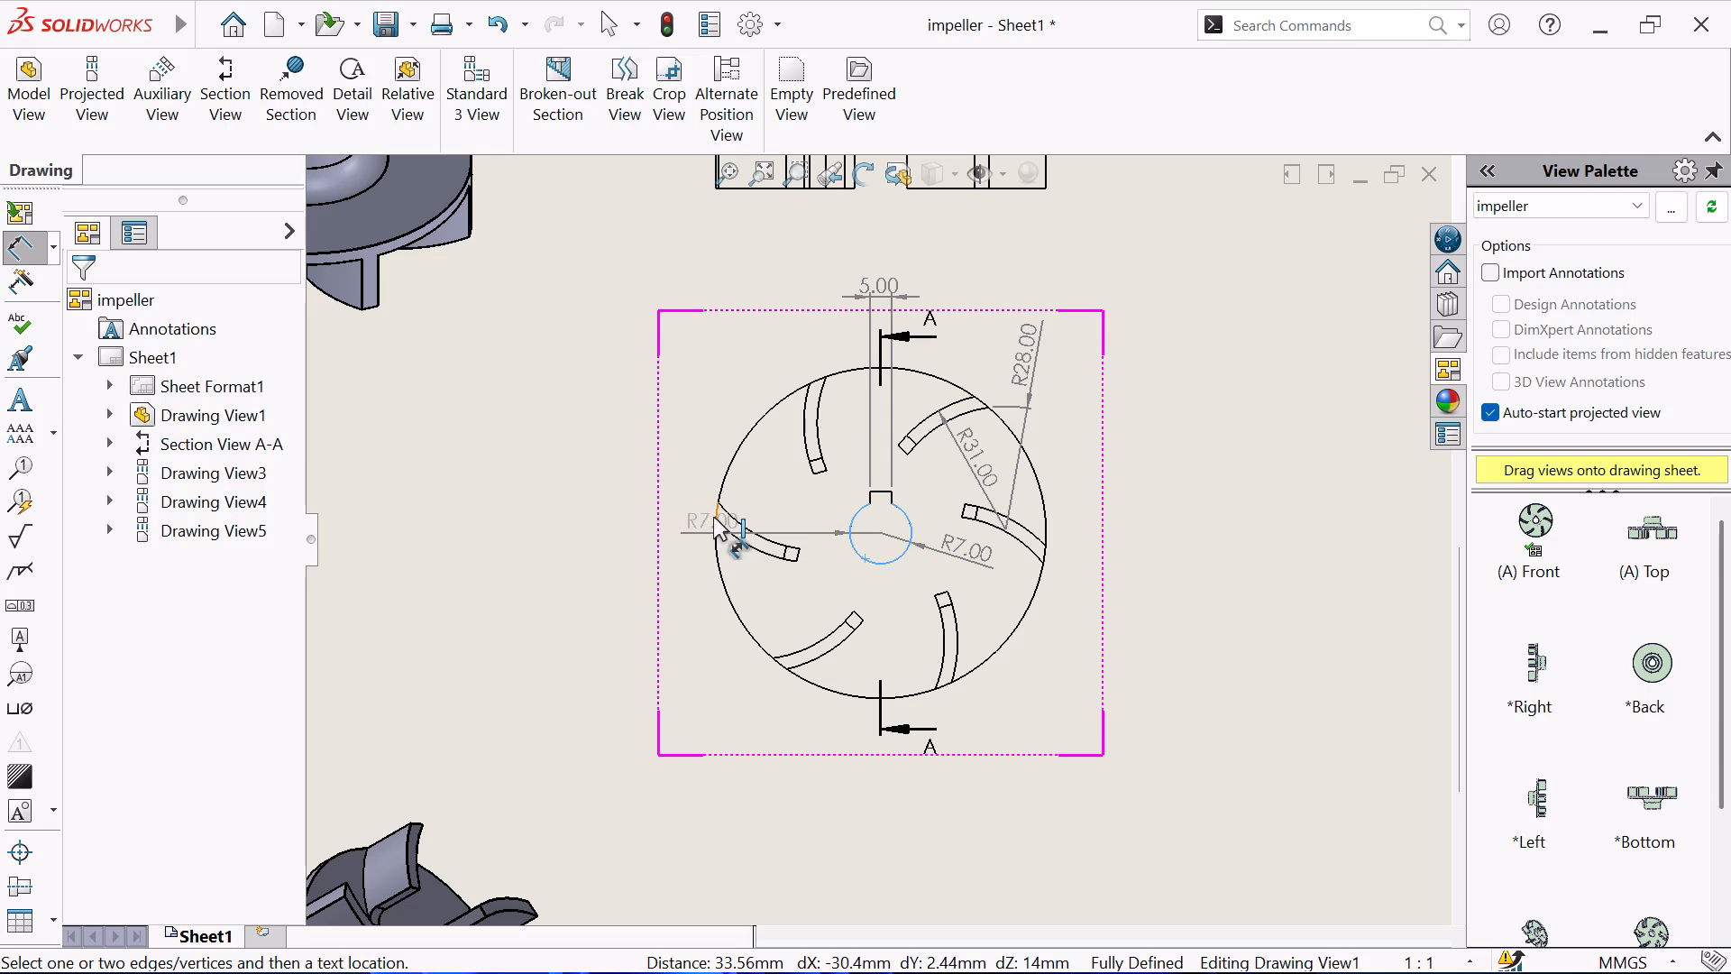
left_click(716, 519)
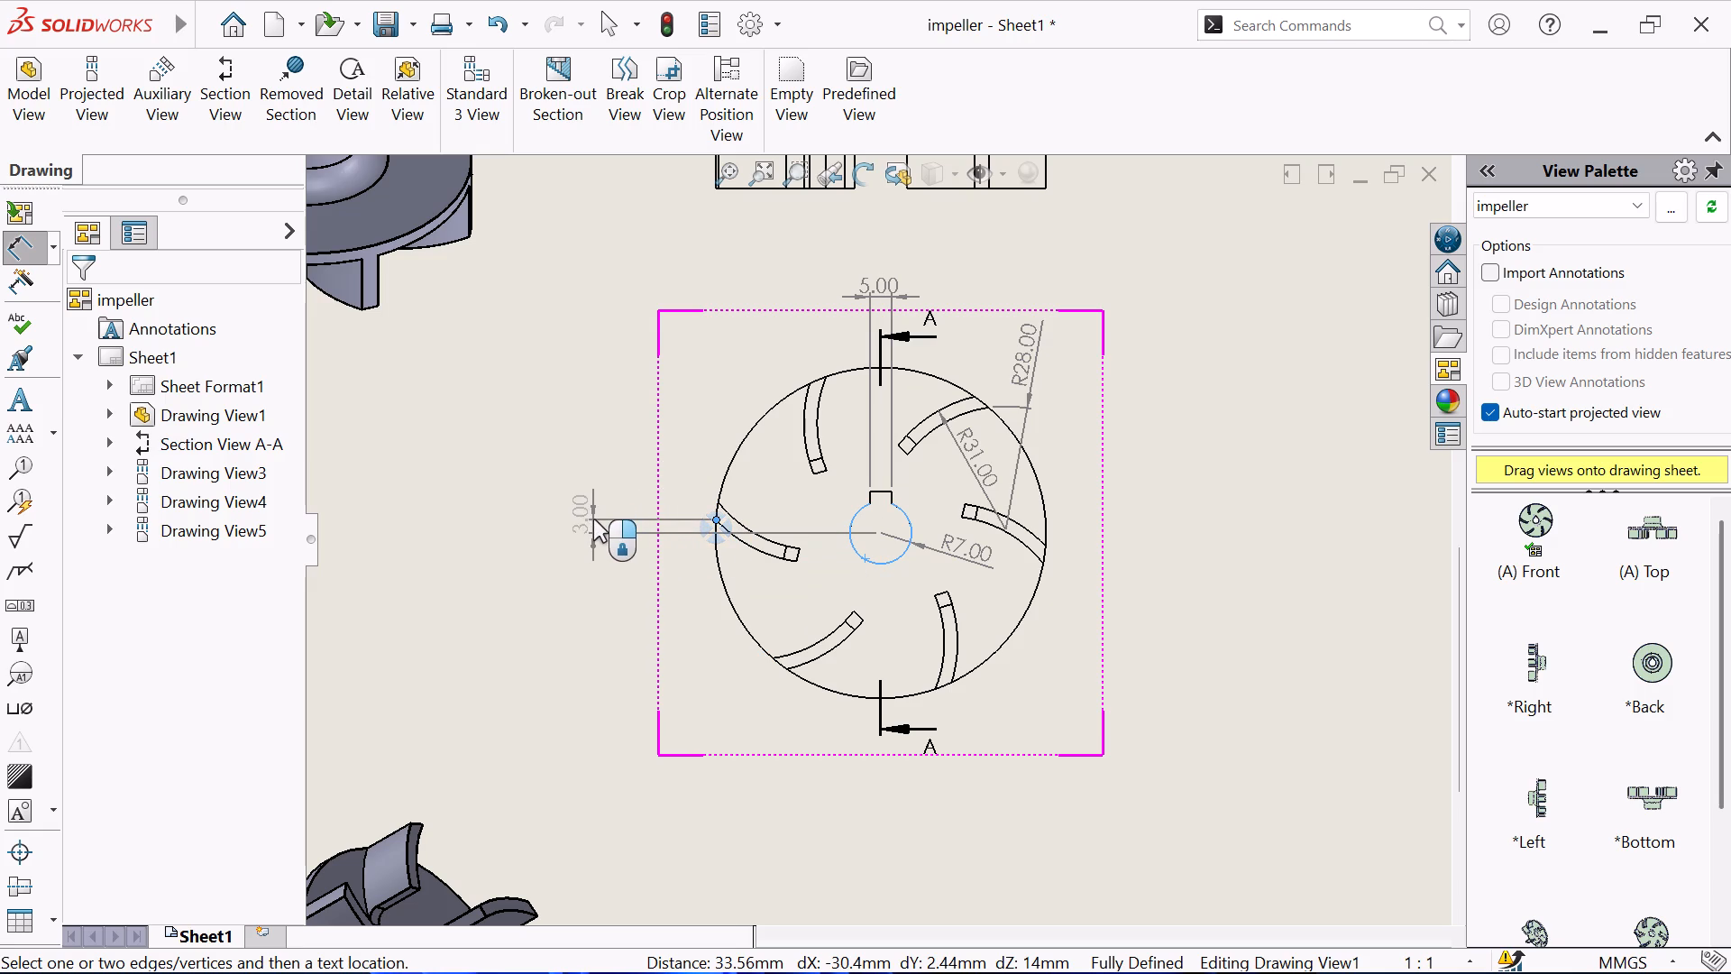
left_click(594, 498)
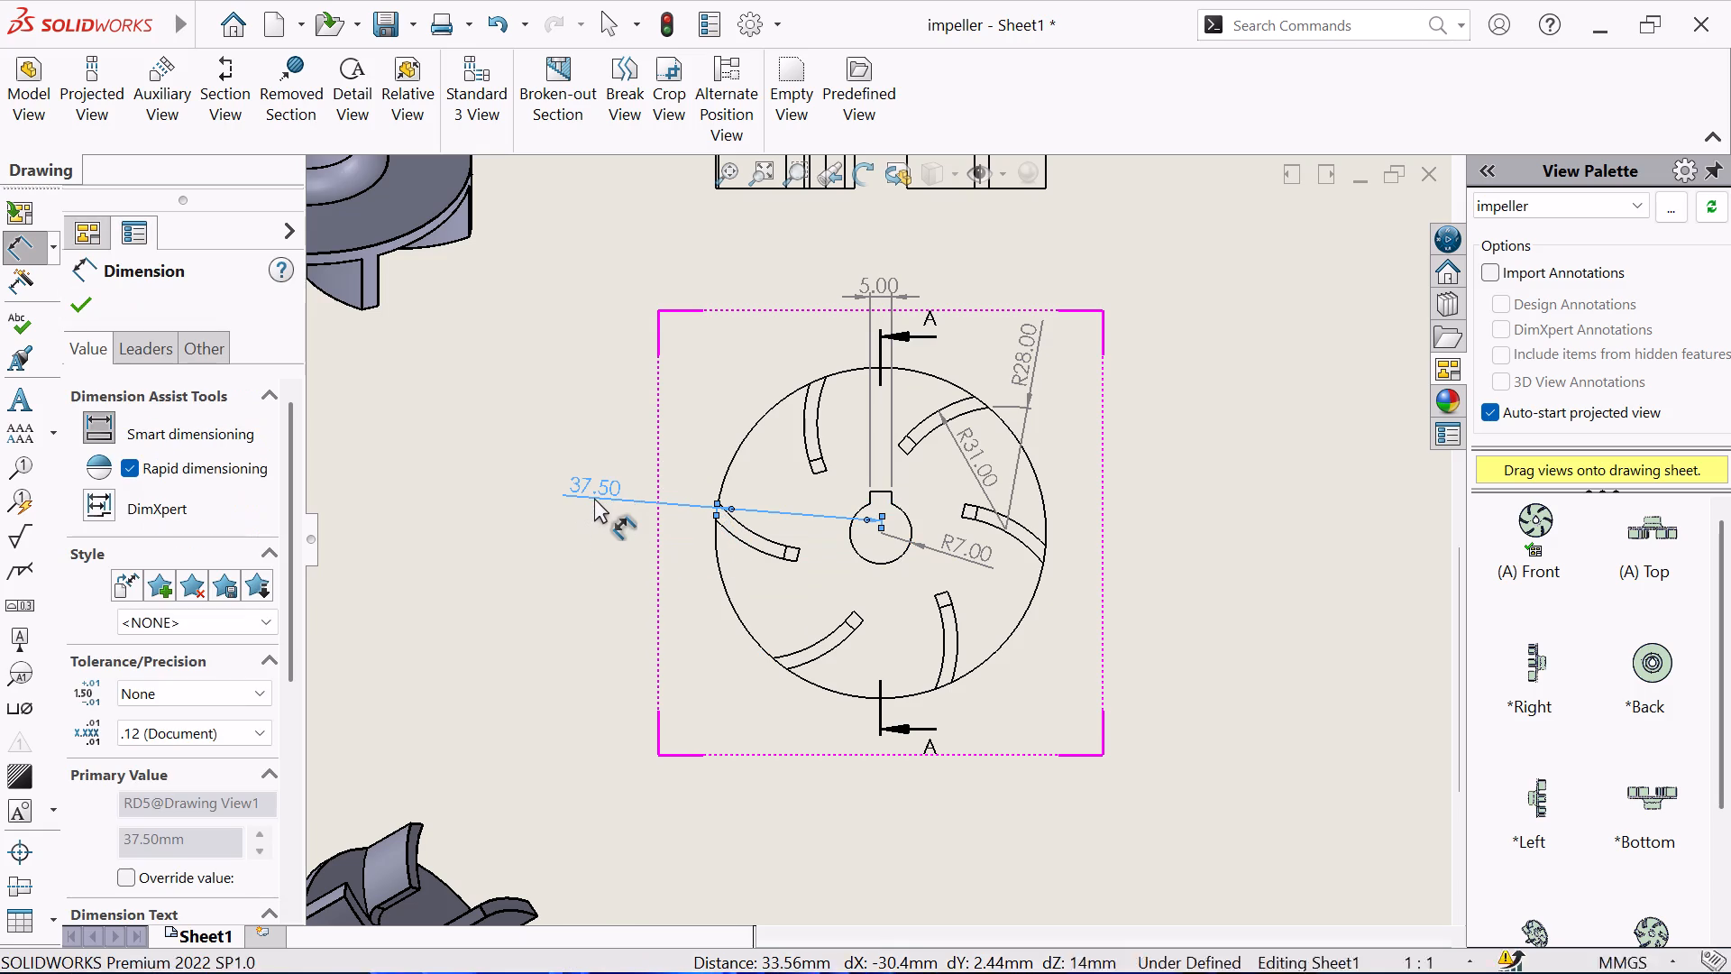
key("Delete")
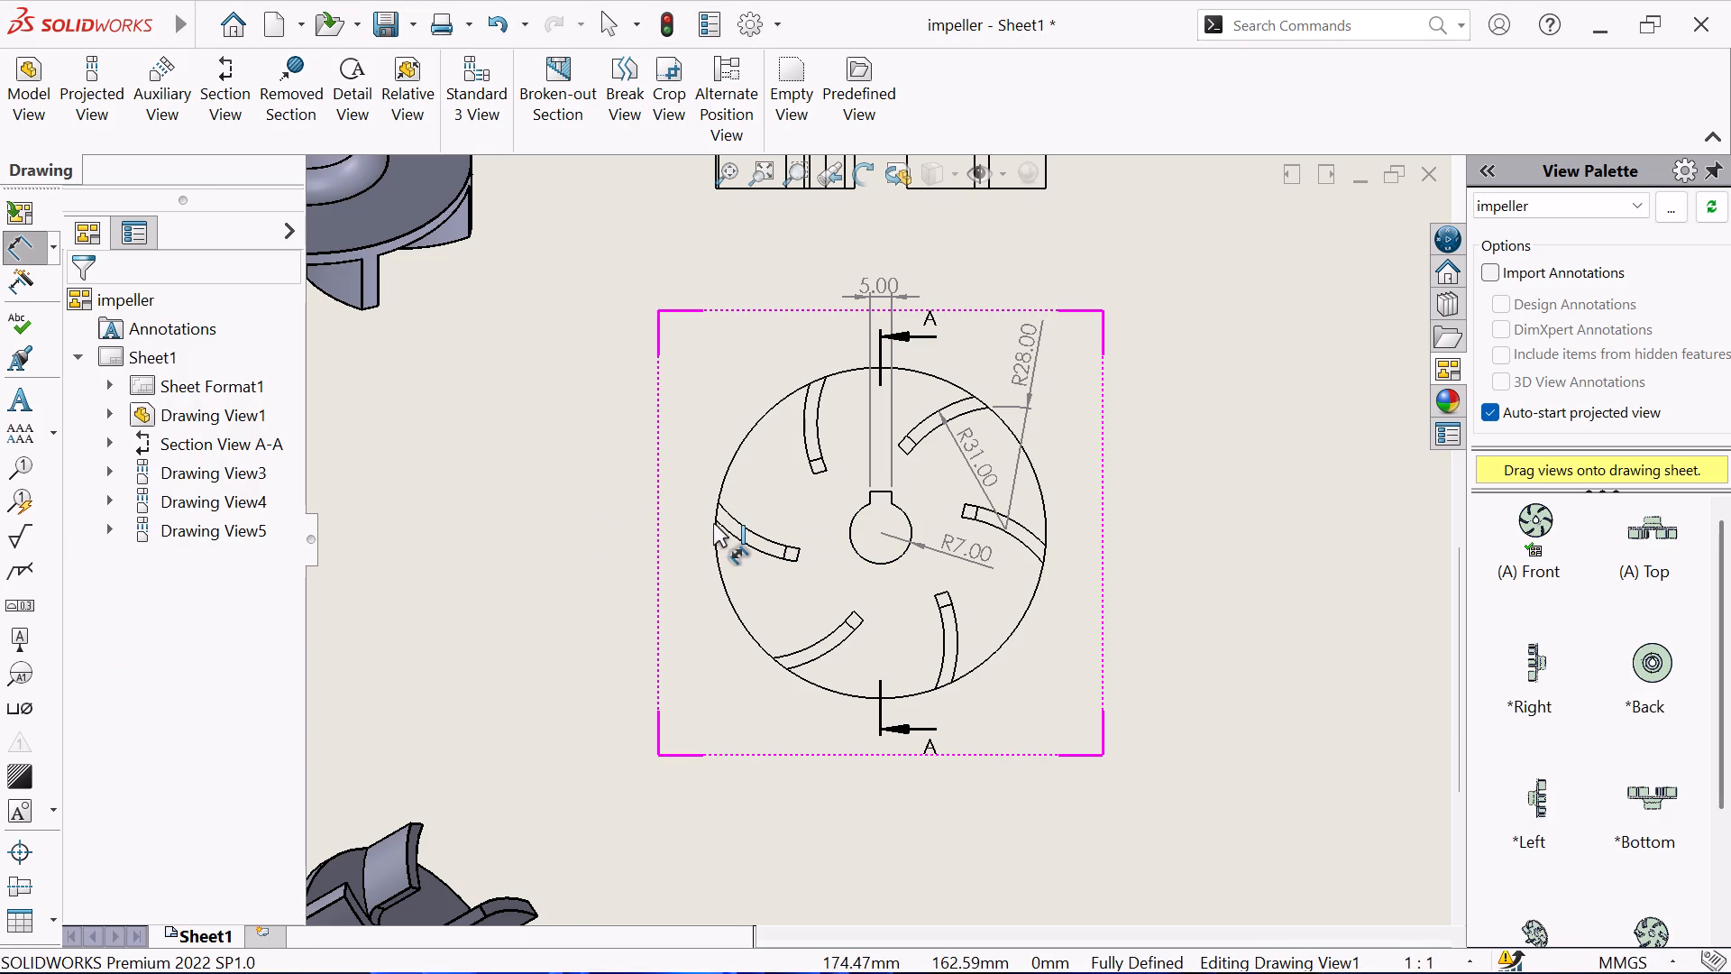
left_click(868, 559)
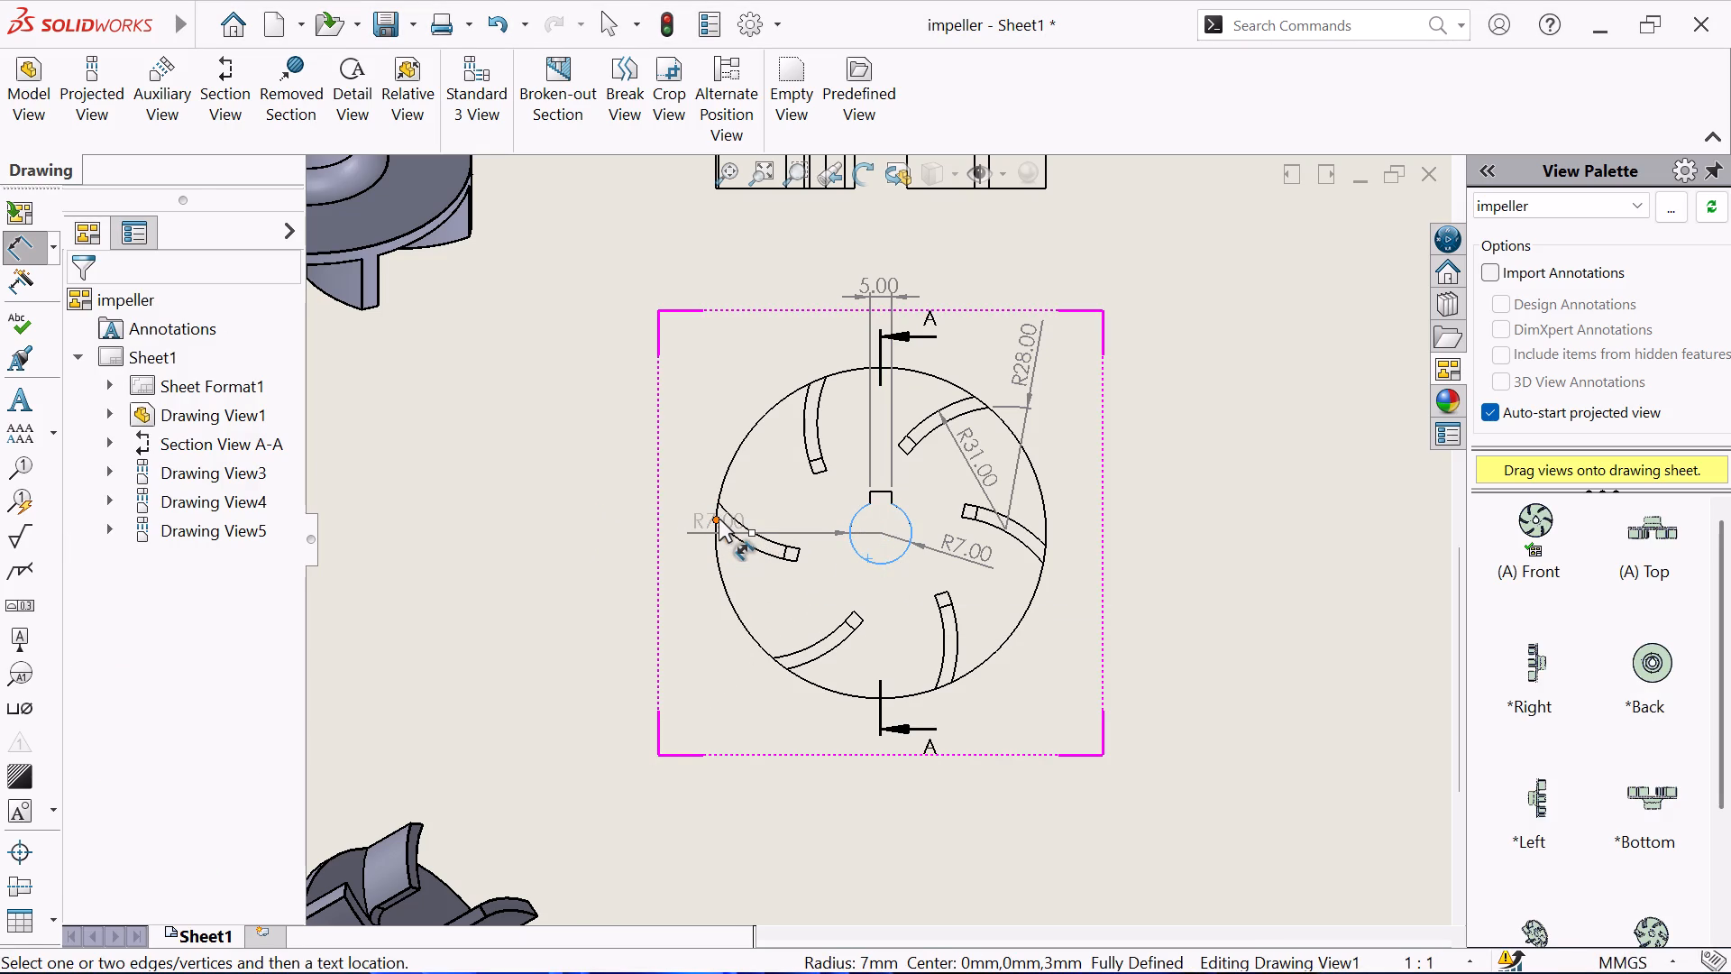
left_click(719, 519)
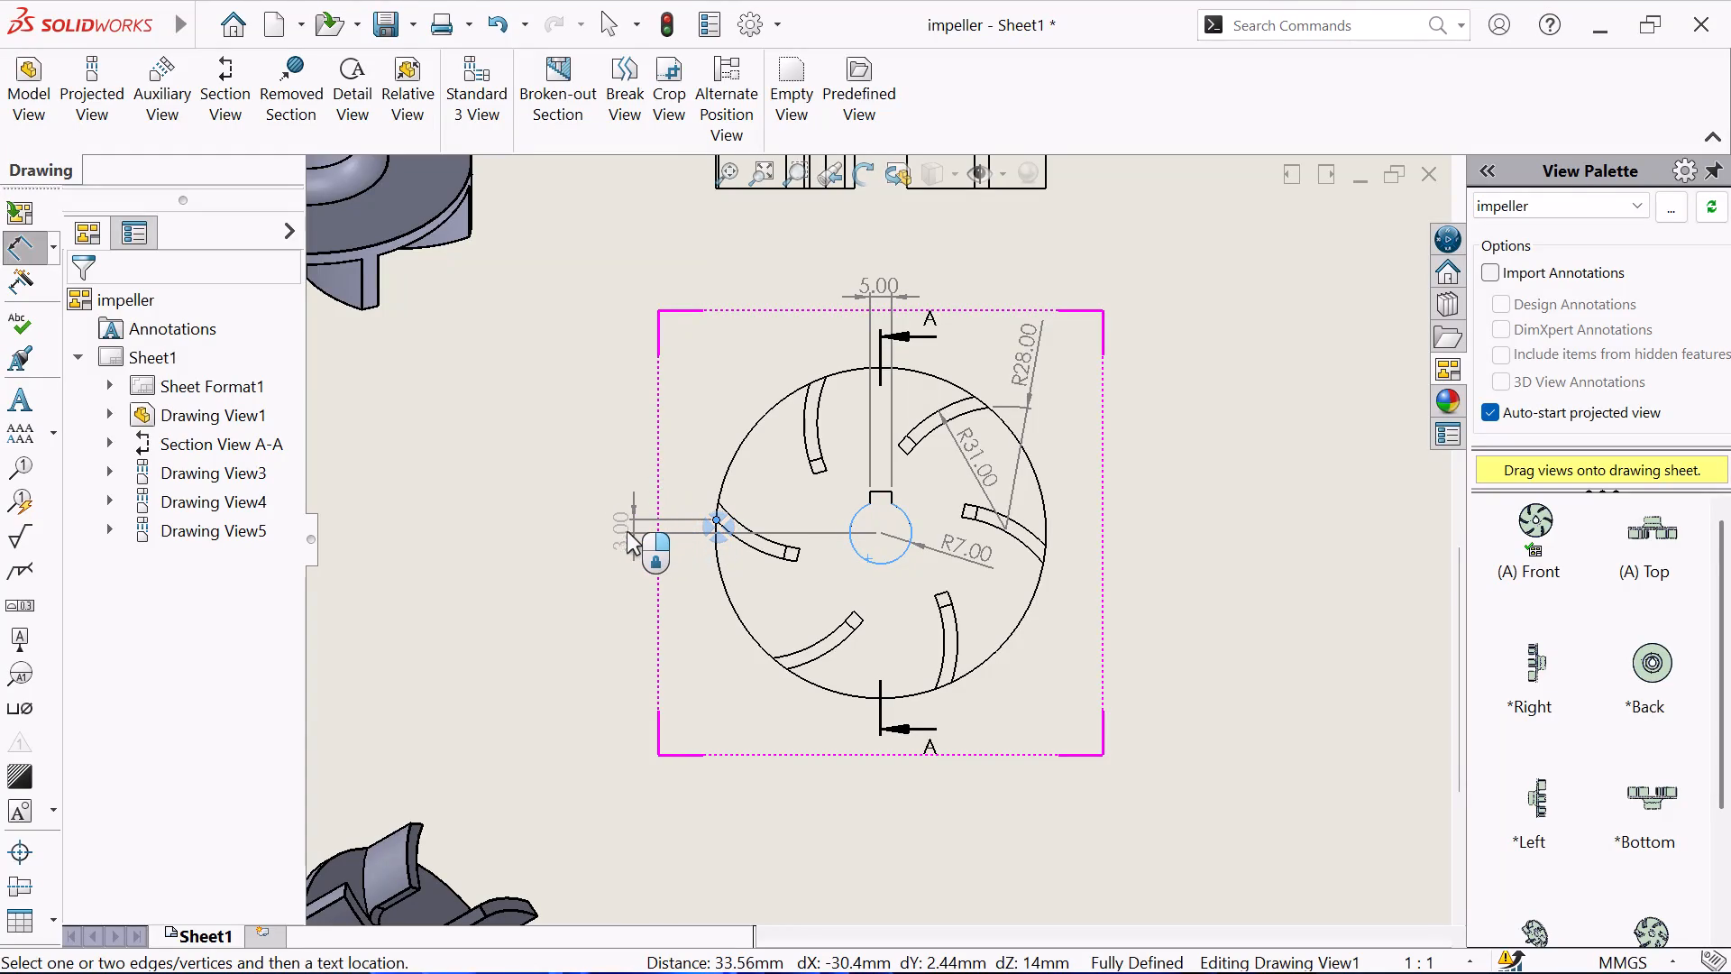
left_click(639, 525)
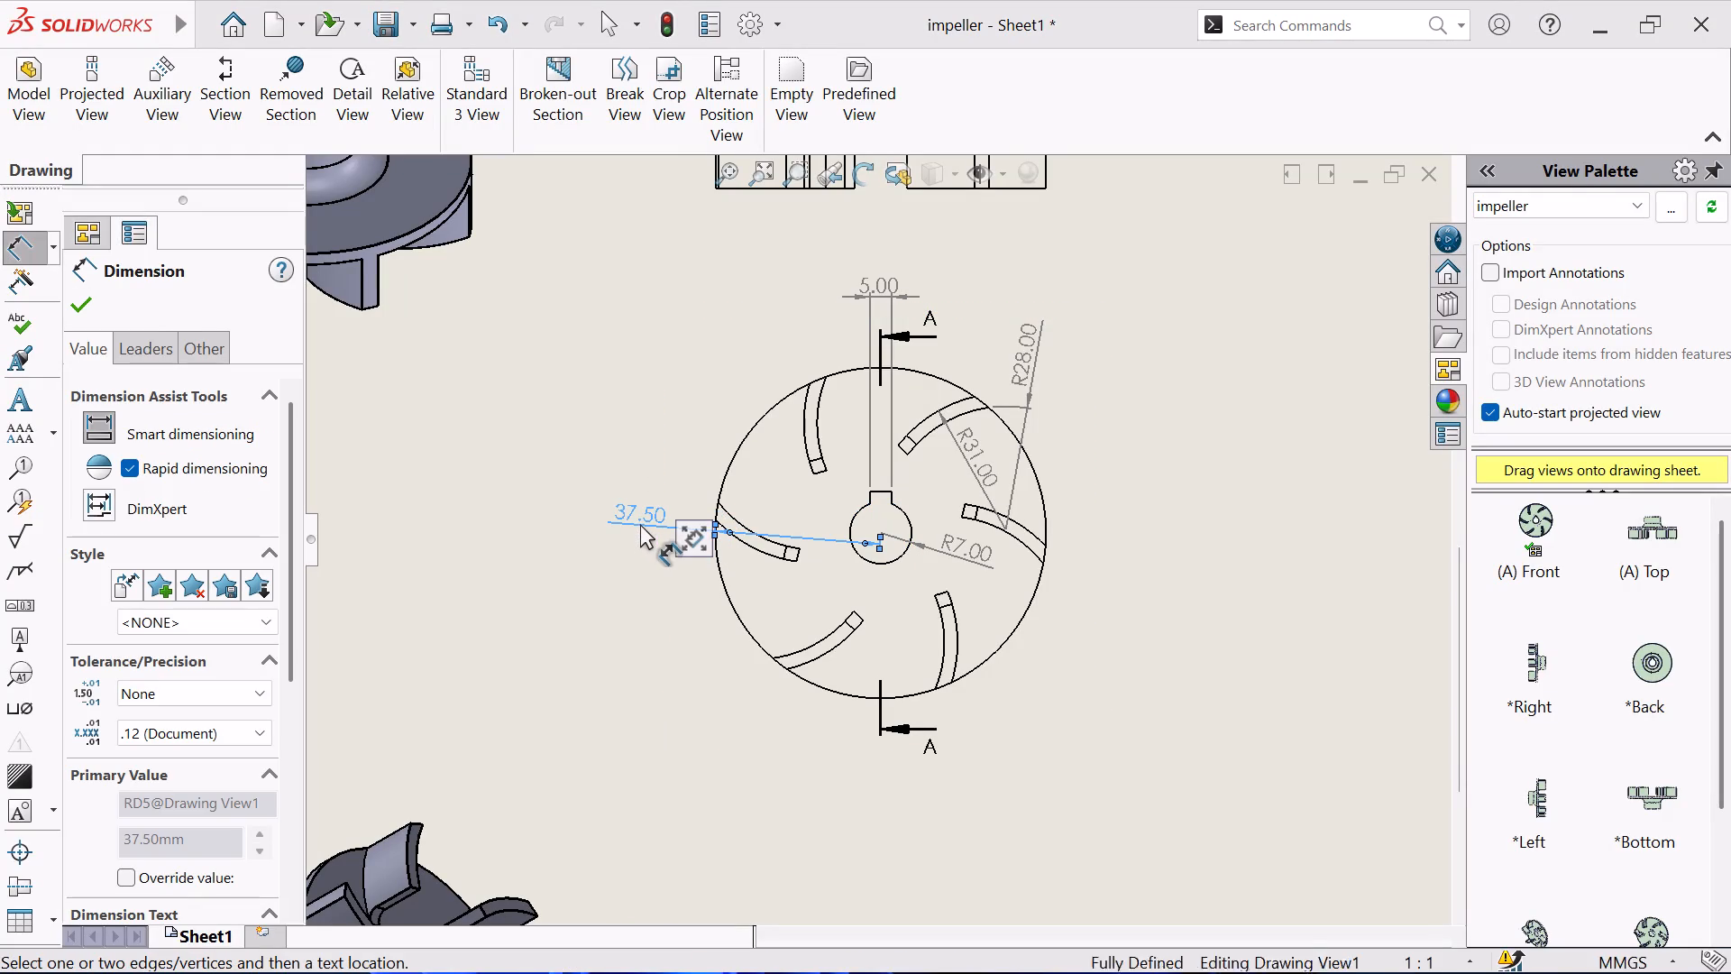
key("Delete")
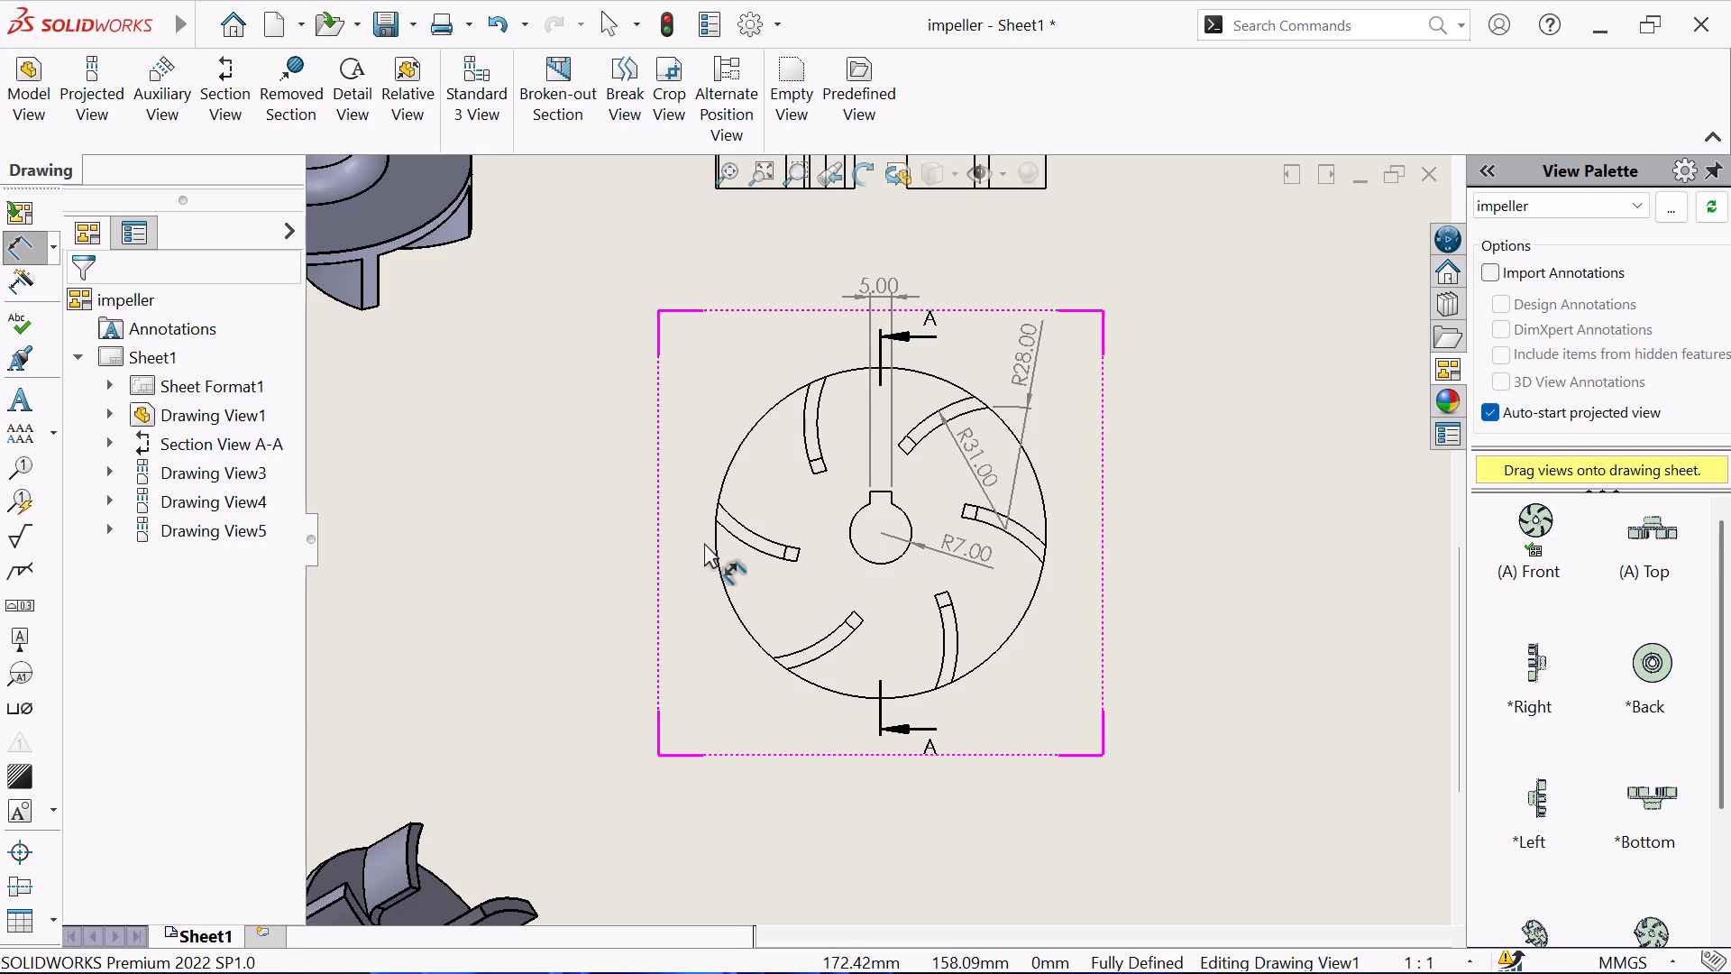
Dimension the vertical offset between the left blade's inner-end corner and the bore centre, placing it outside the impeller's outline.
left_click(785, 546)
left_click(848, 530)
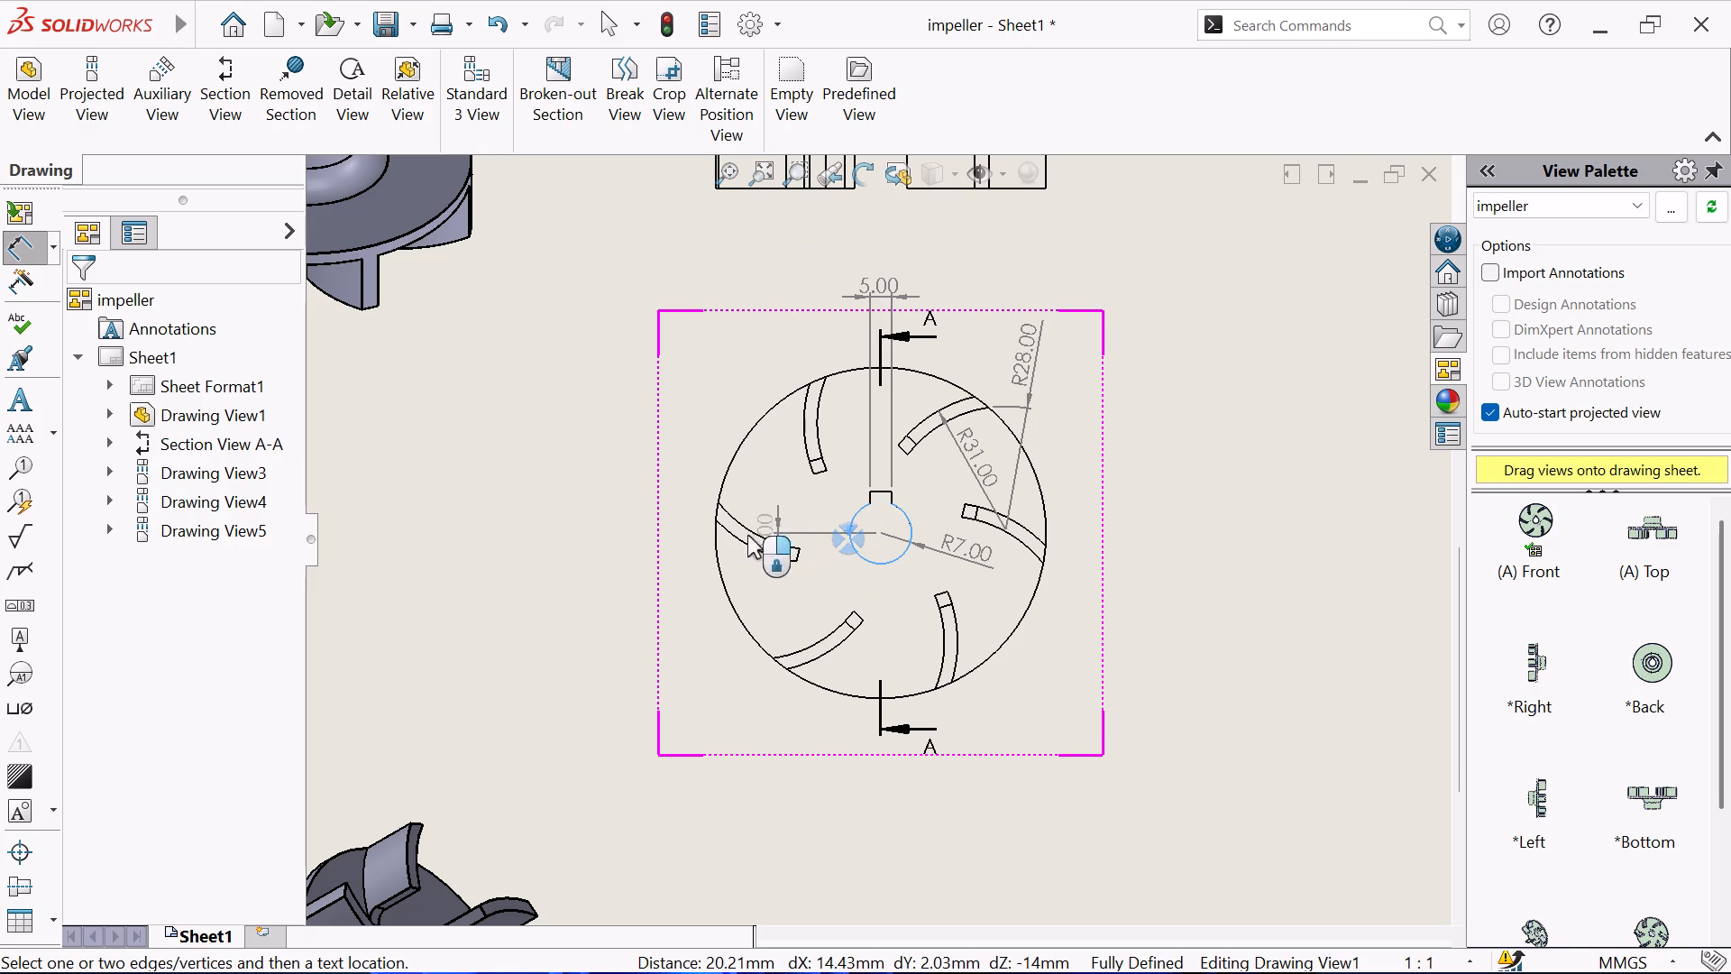
left_click(650, 541)
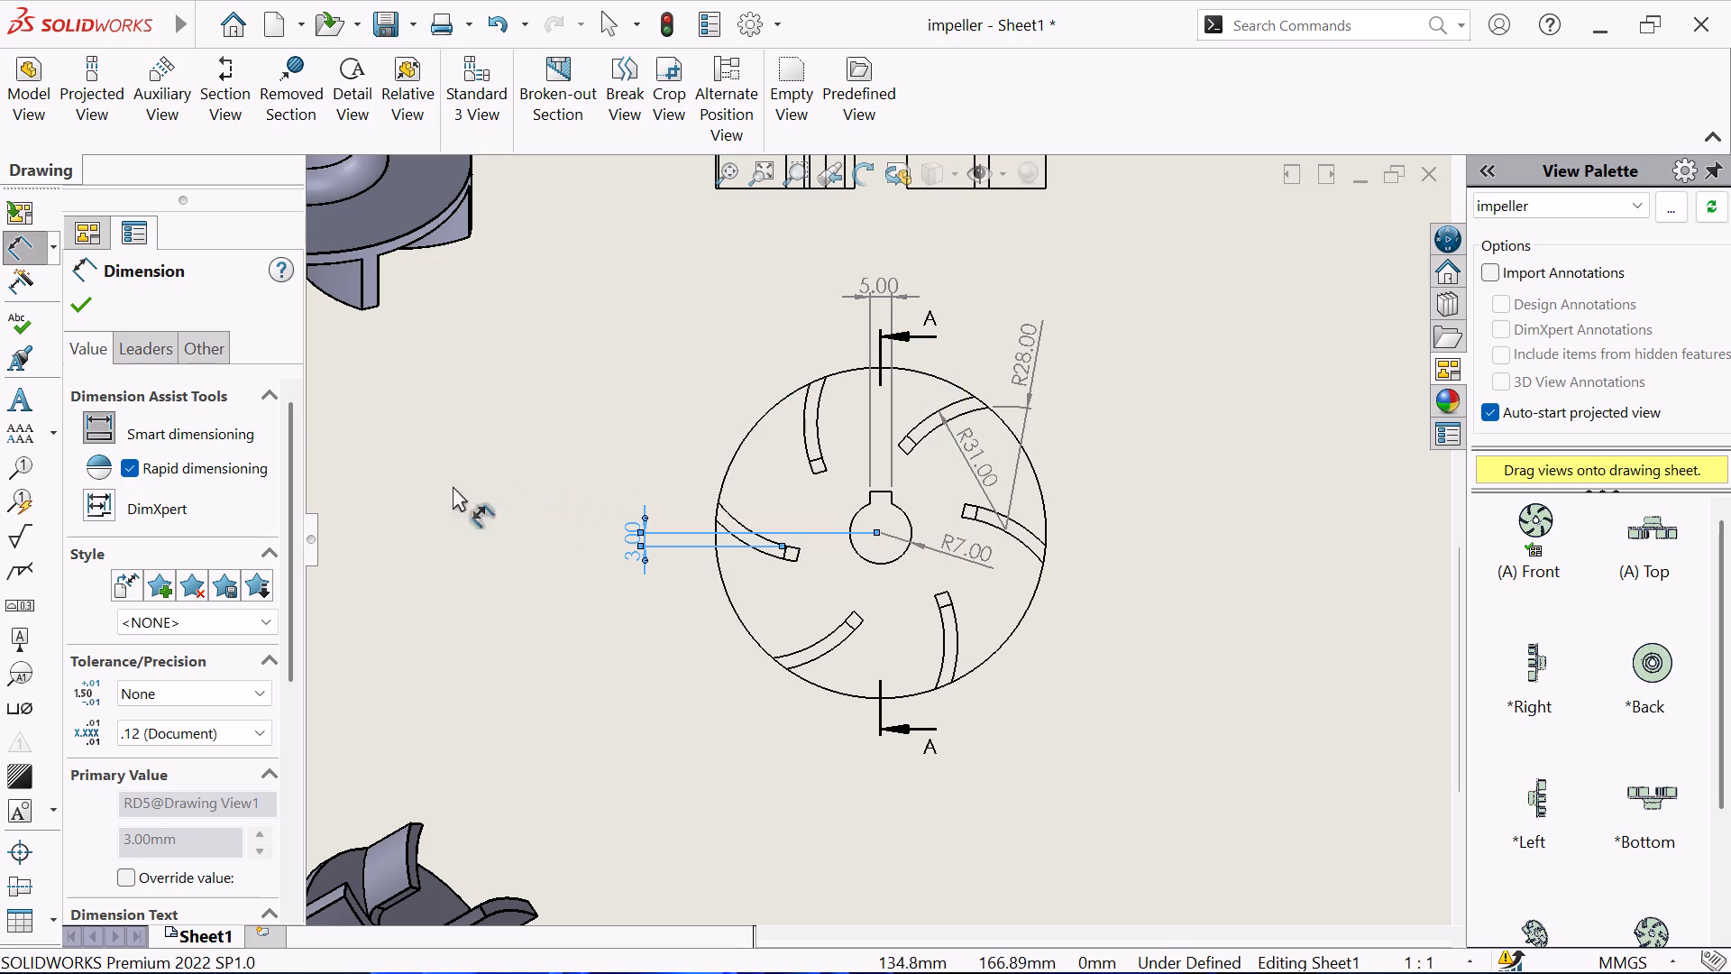
left_click(73, 294)
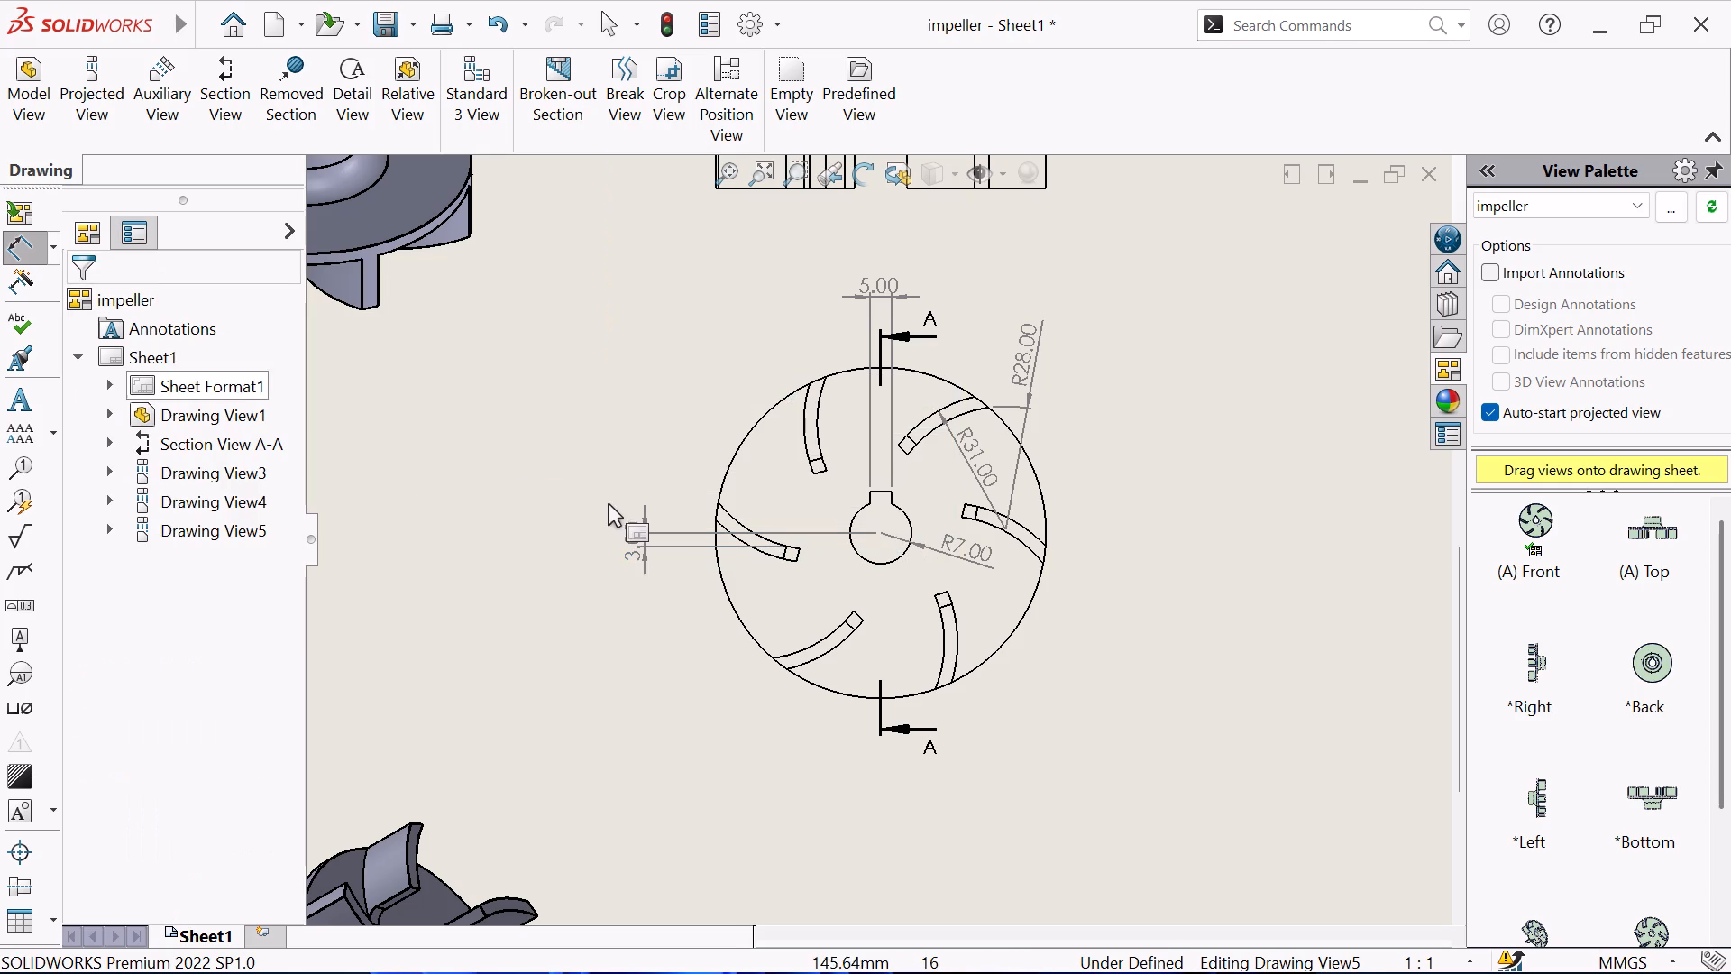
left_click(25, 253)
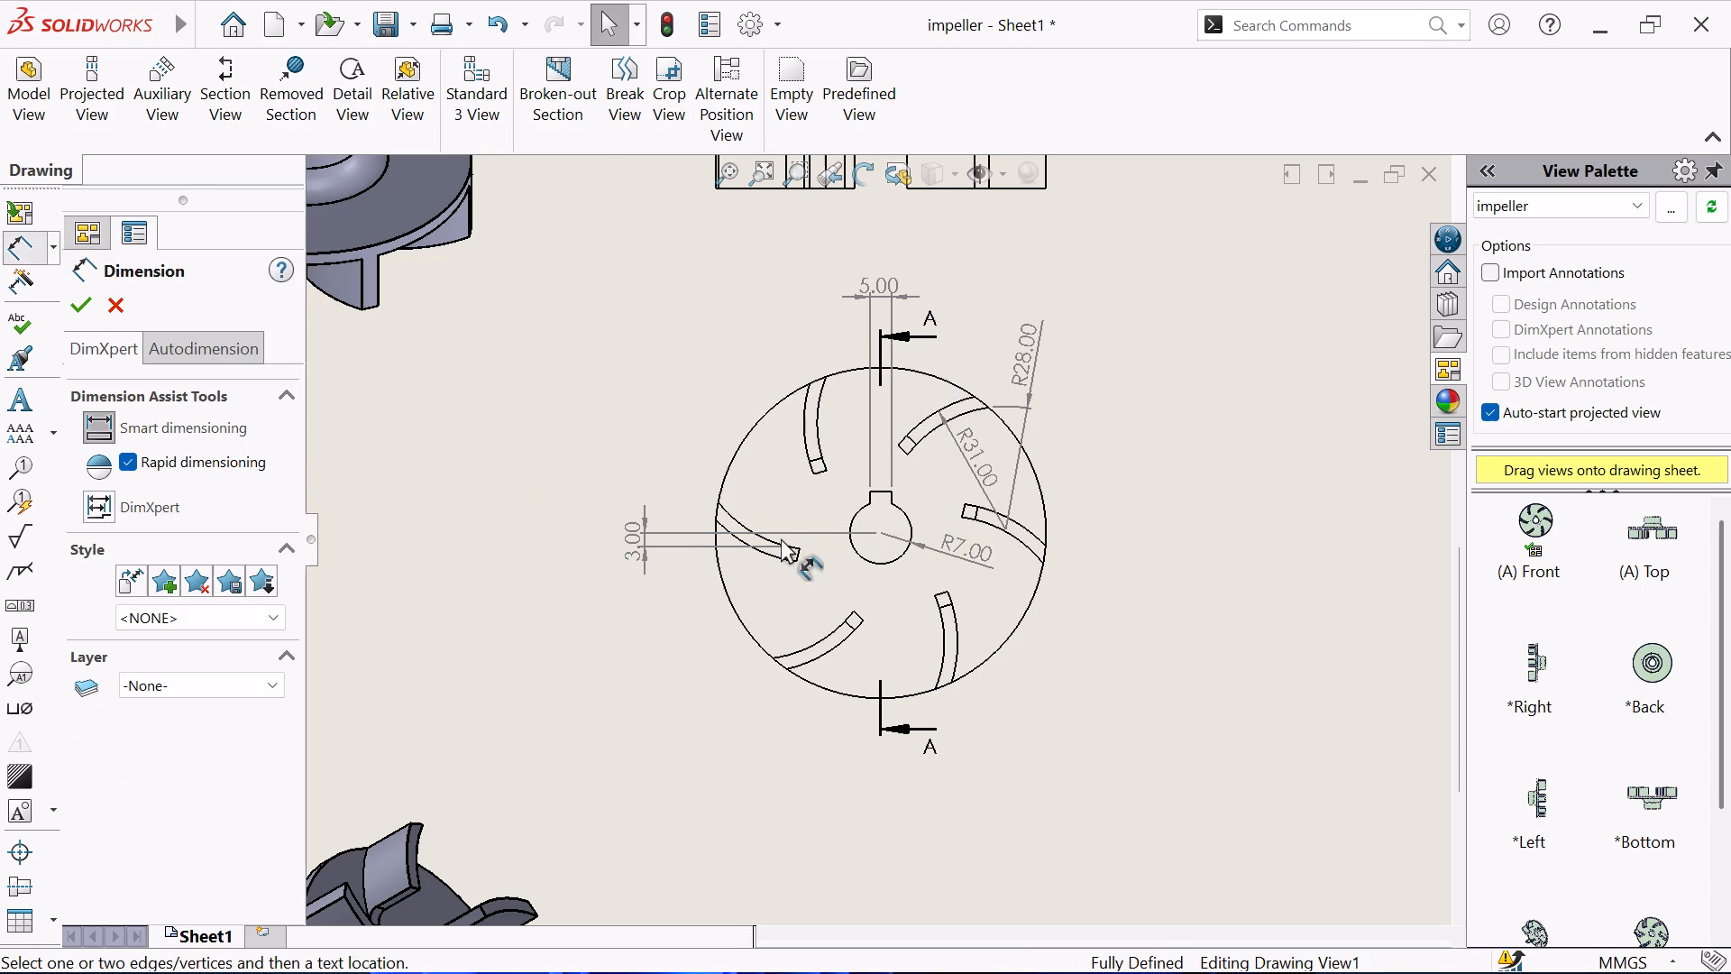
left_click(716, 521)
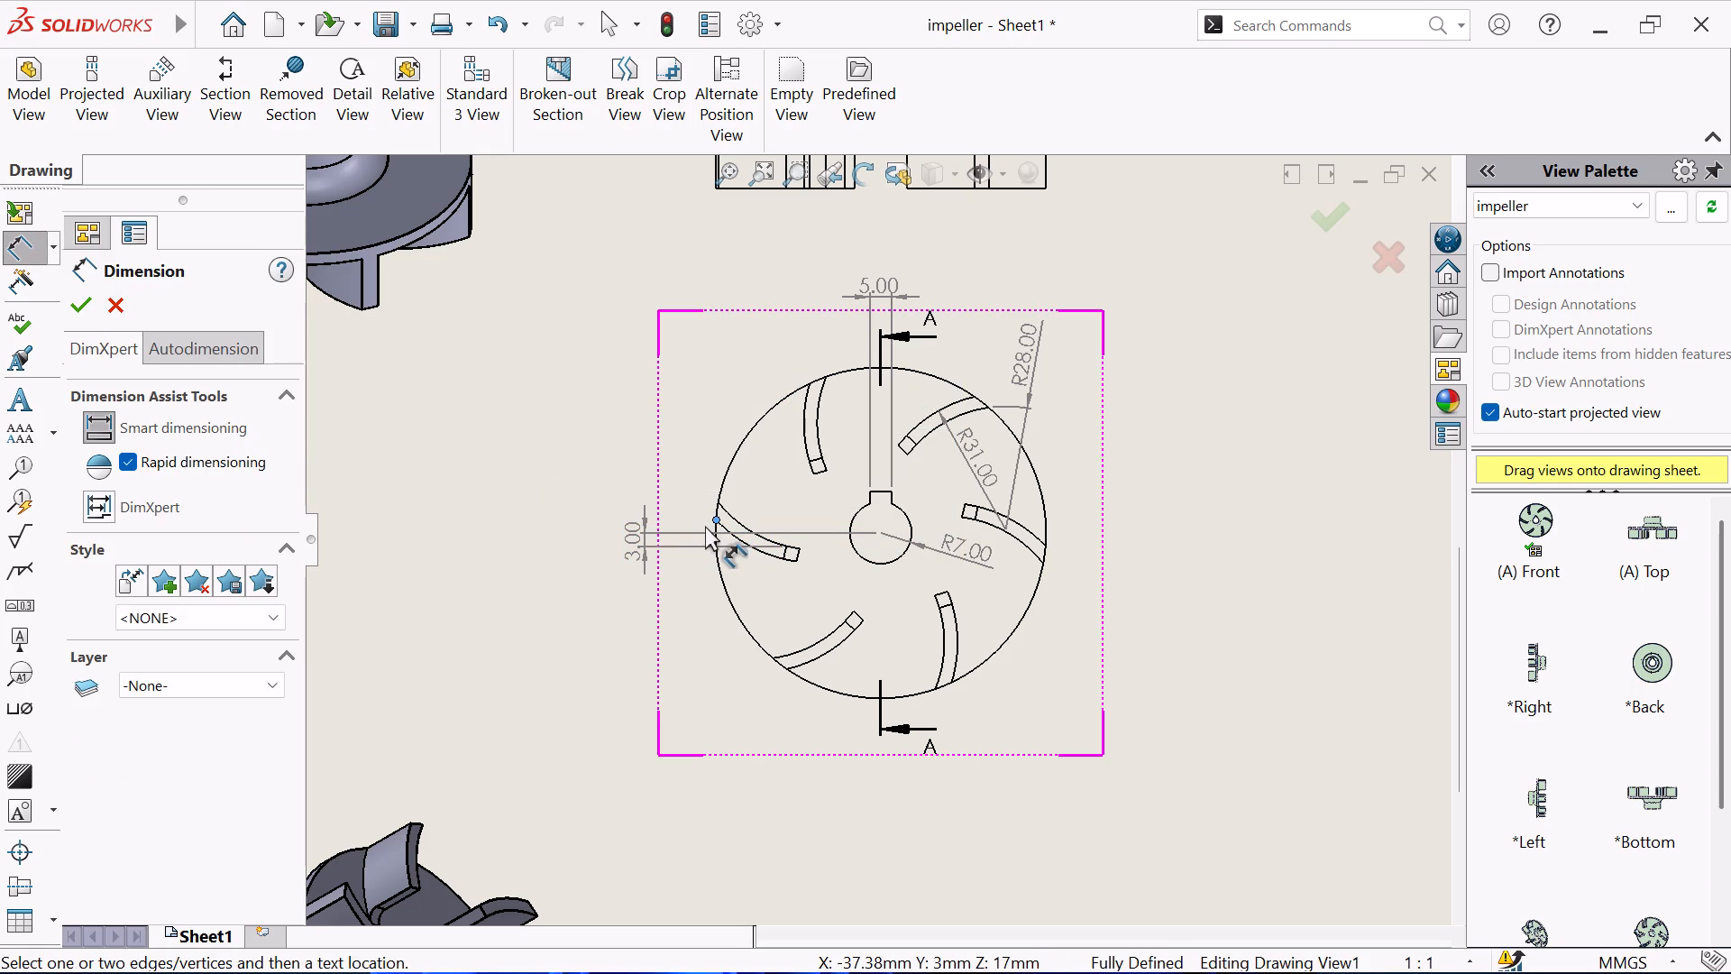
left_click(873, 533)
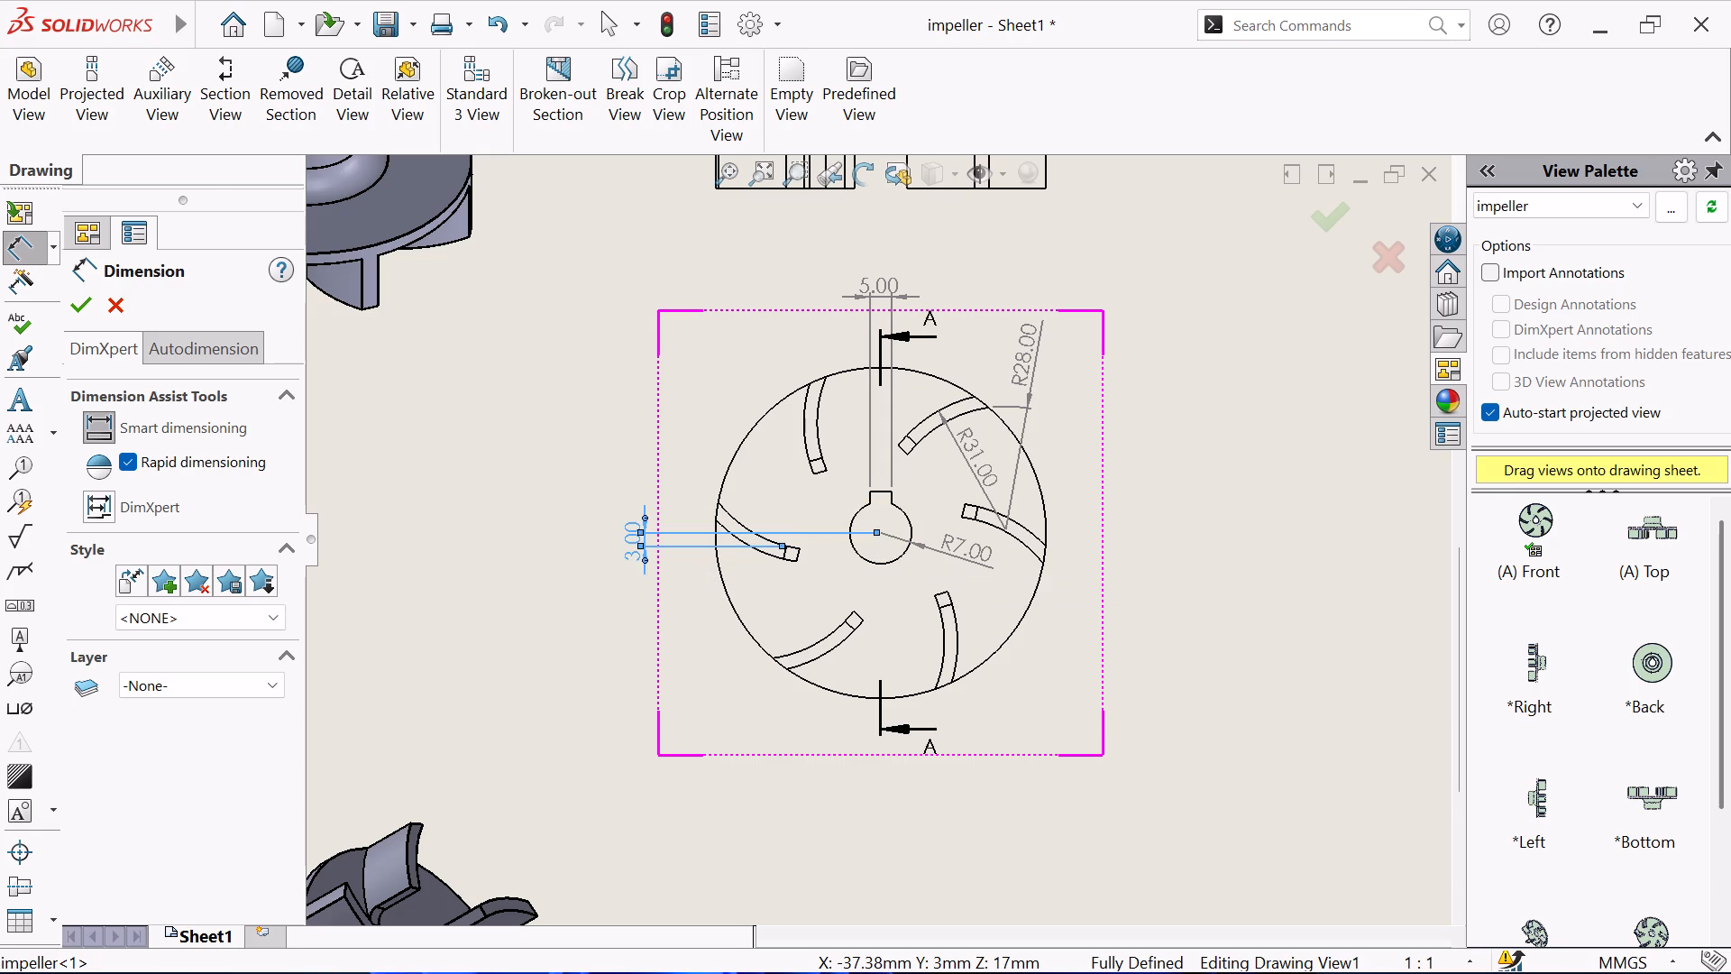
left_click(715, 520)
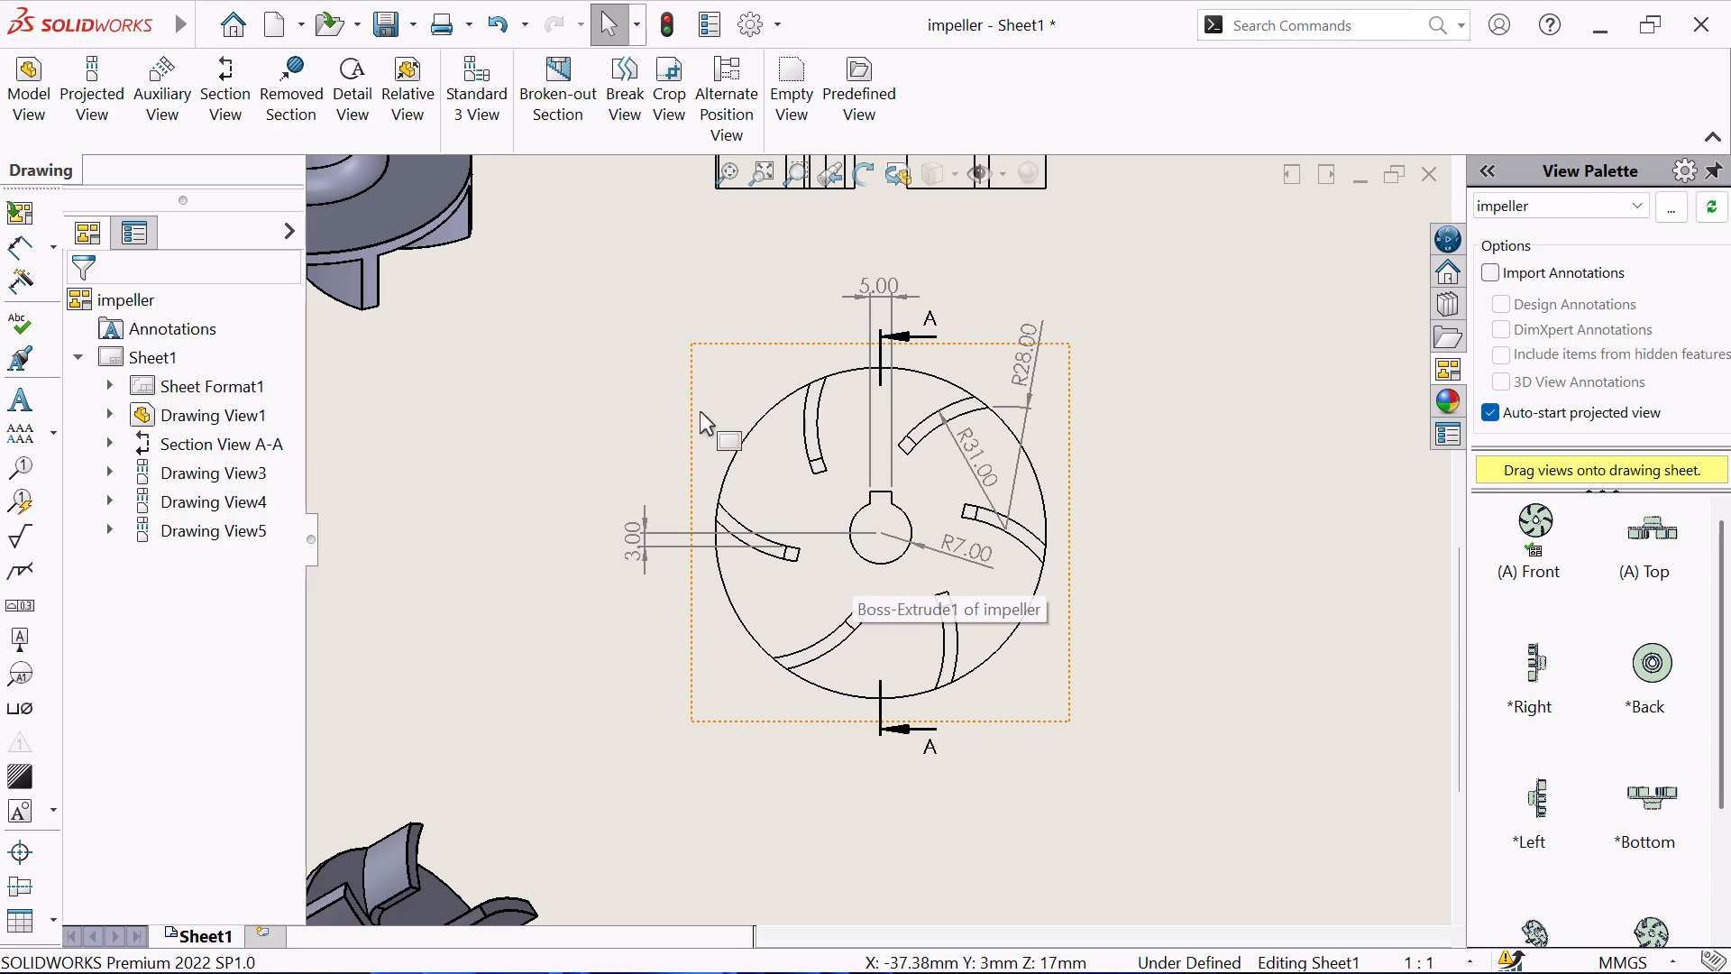
Dimension the distance from the bore to the left blade's outer corner, placing it just above the 3.00 offset dimension.
left_click(18, 252)
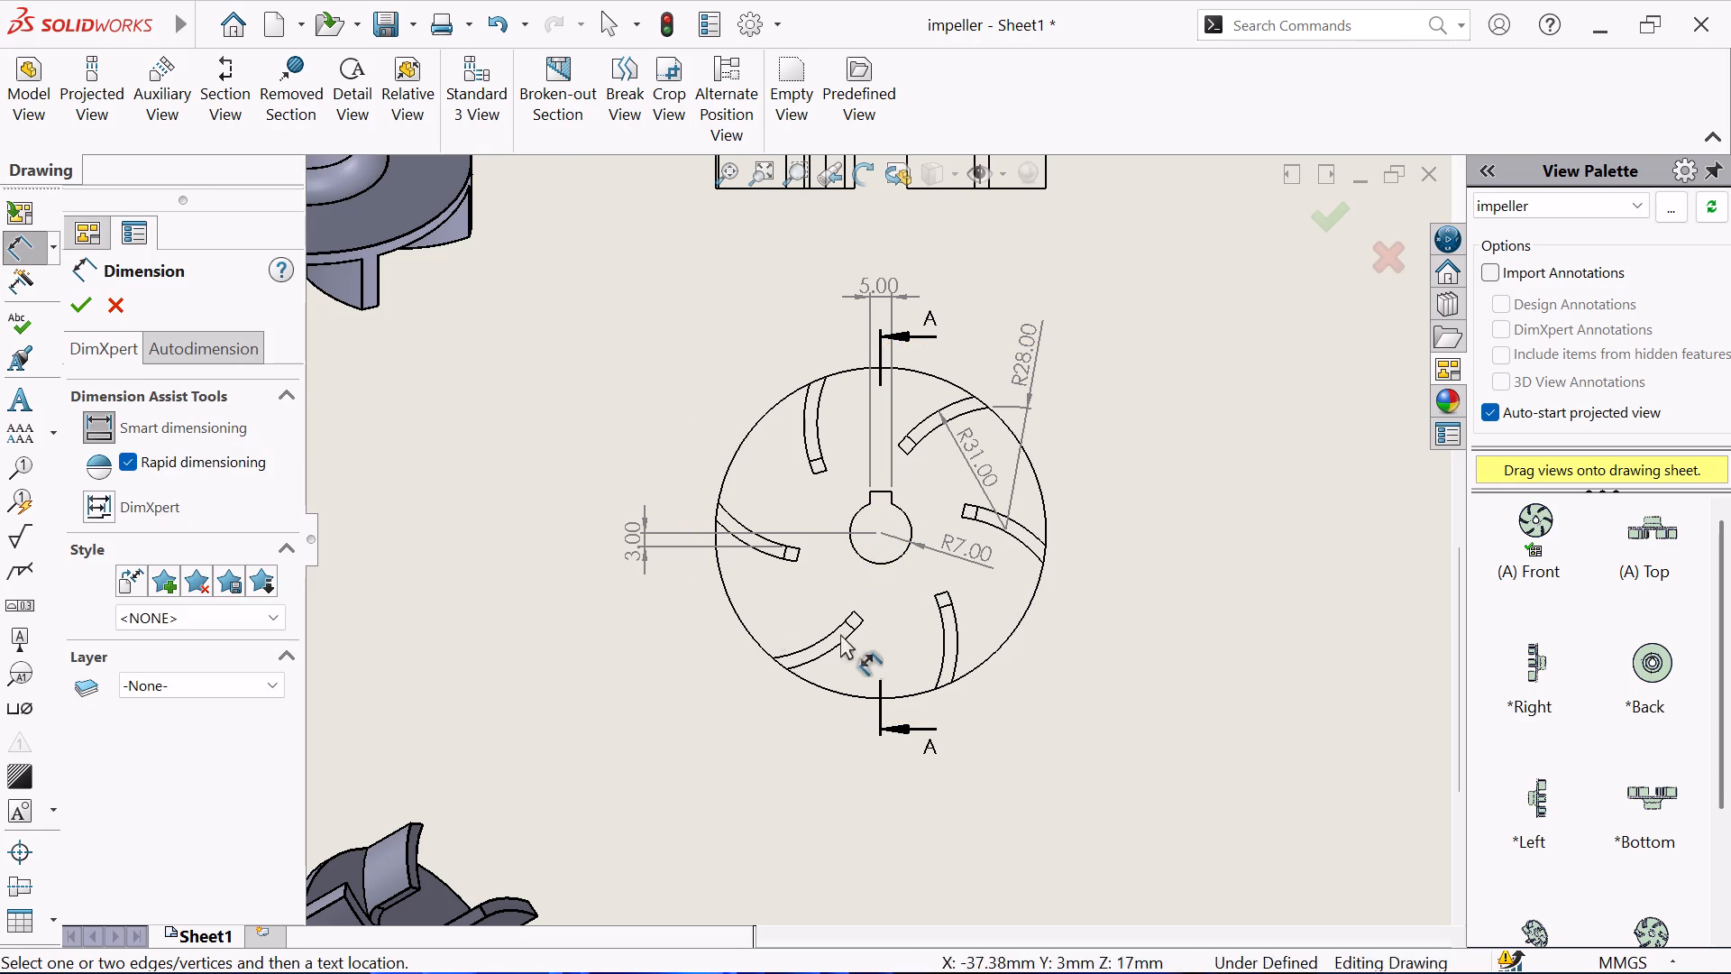
left_click(874, 565)
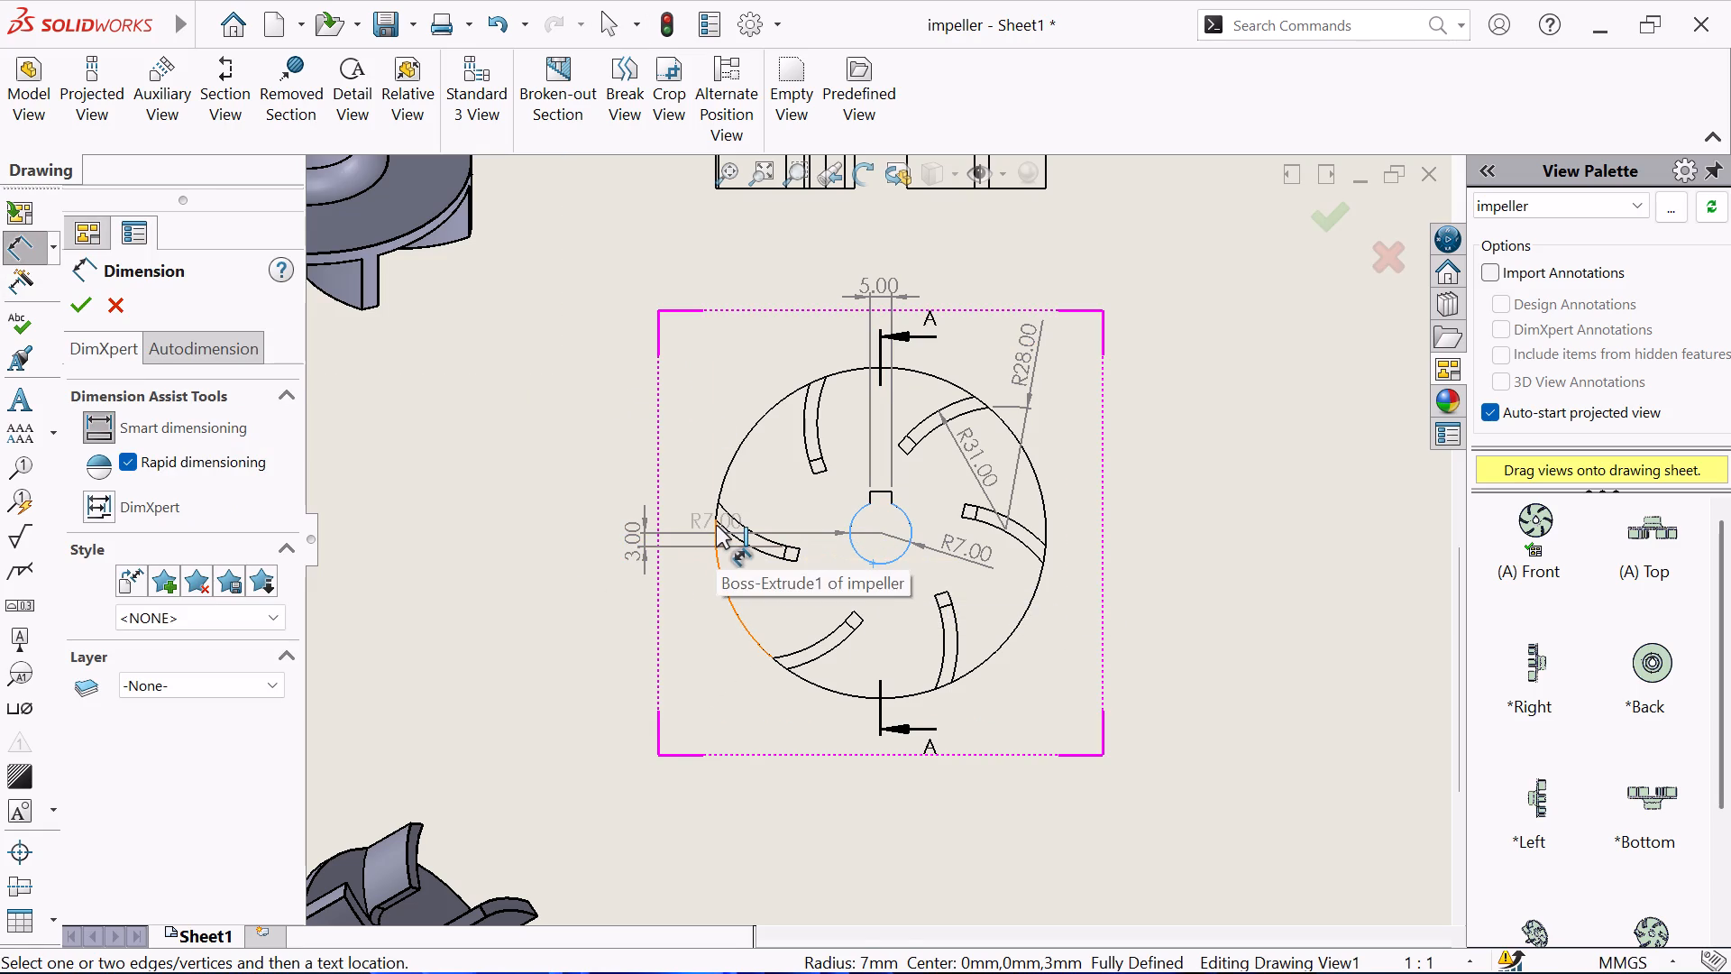
left_click(716, 522)
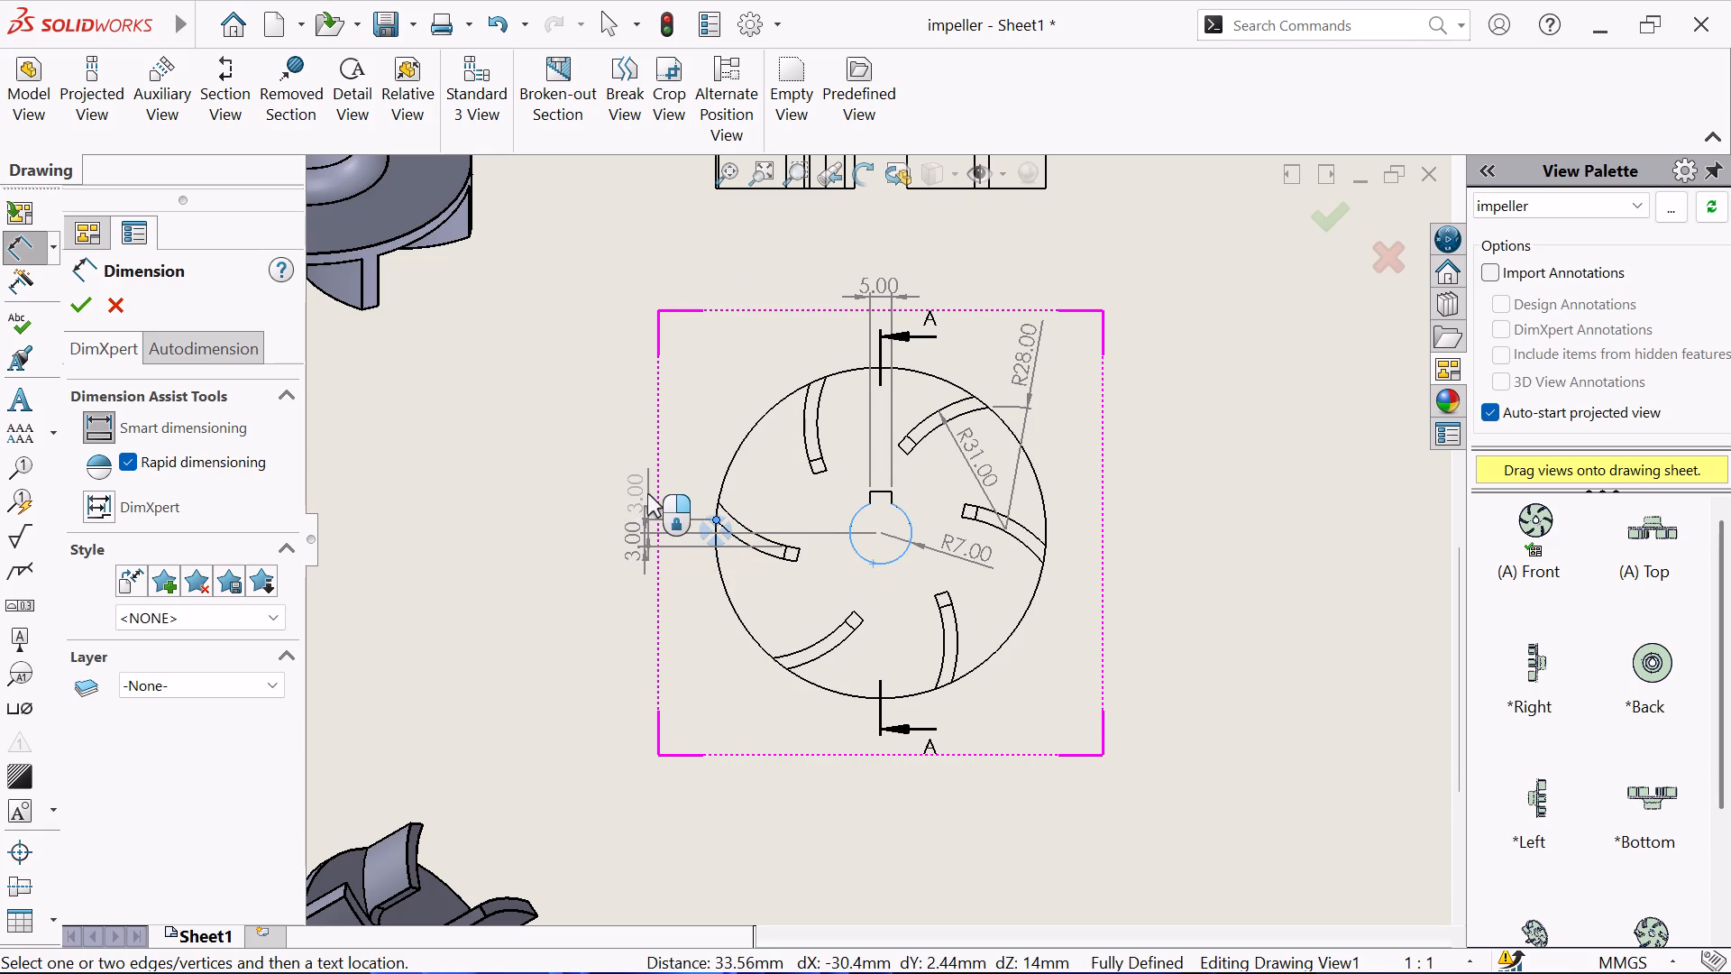
left_click(644, 492)
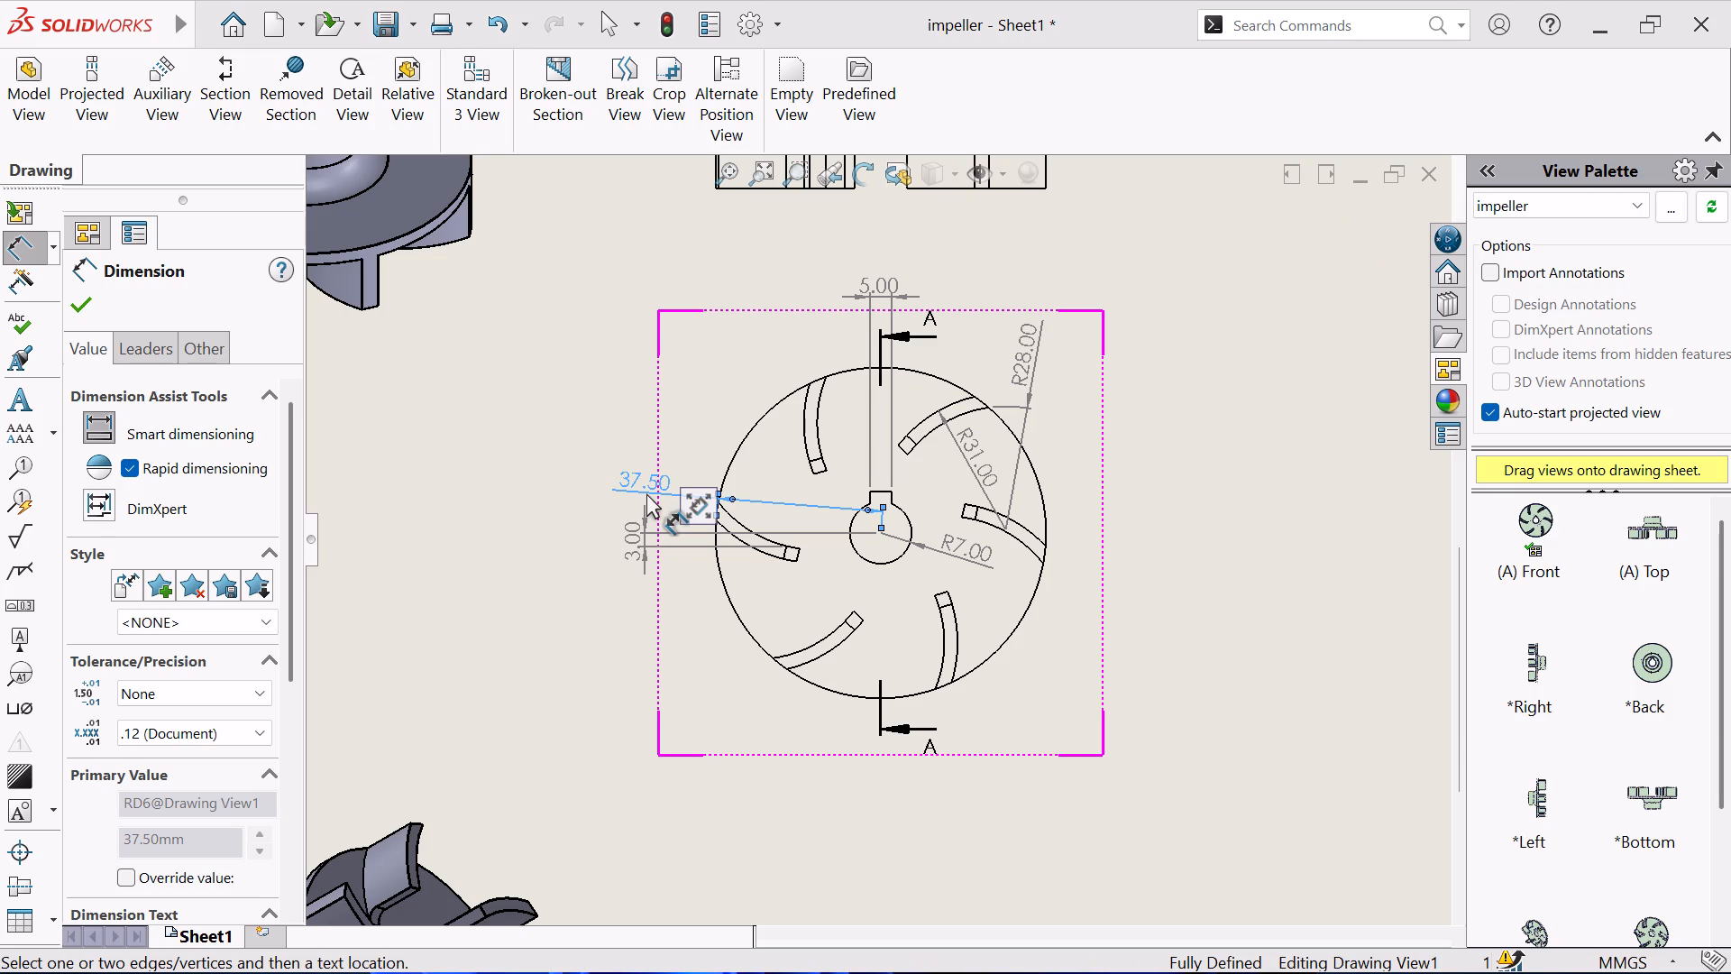
key("Escape")
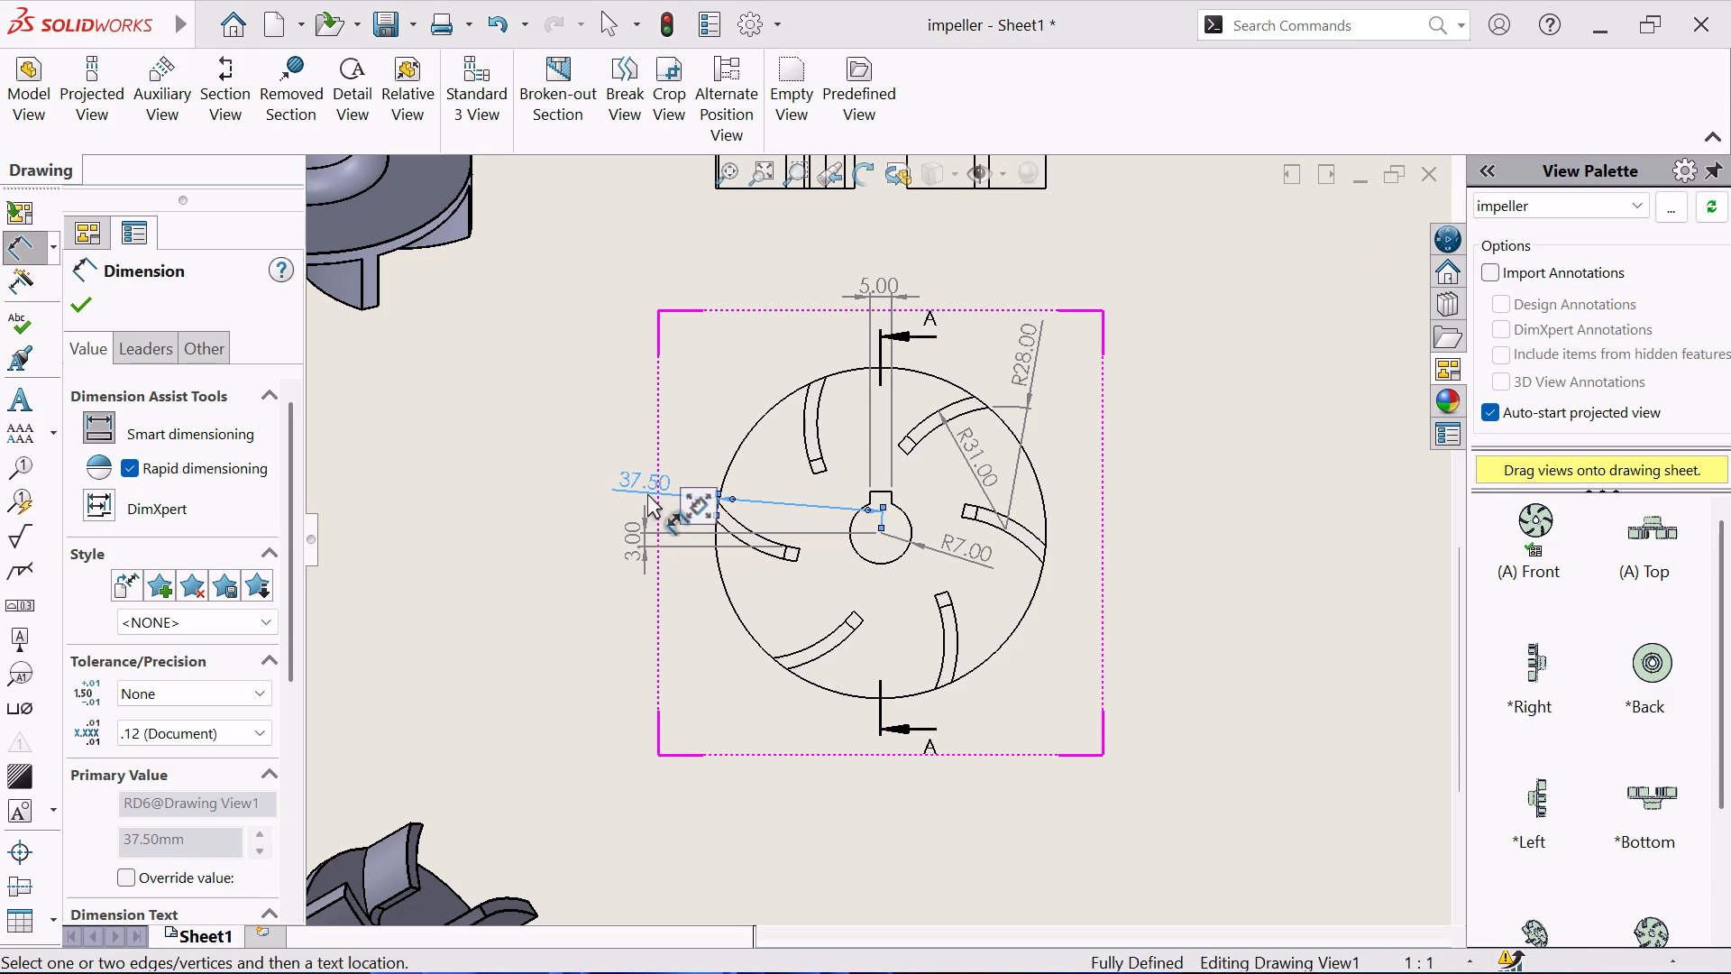
key("Escape")
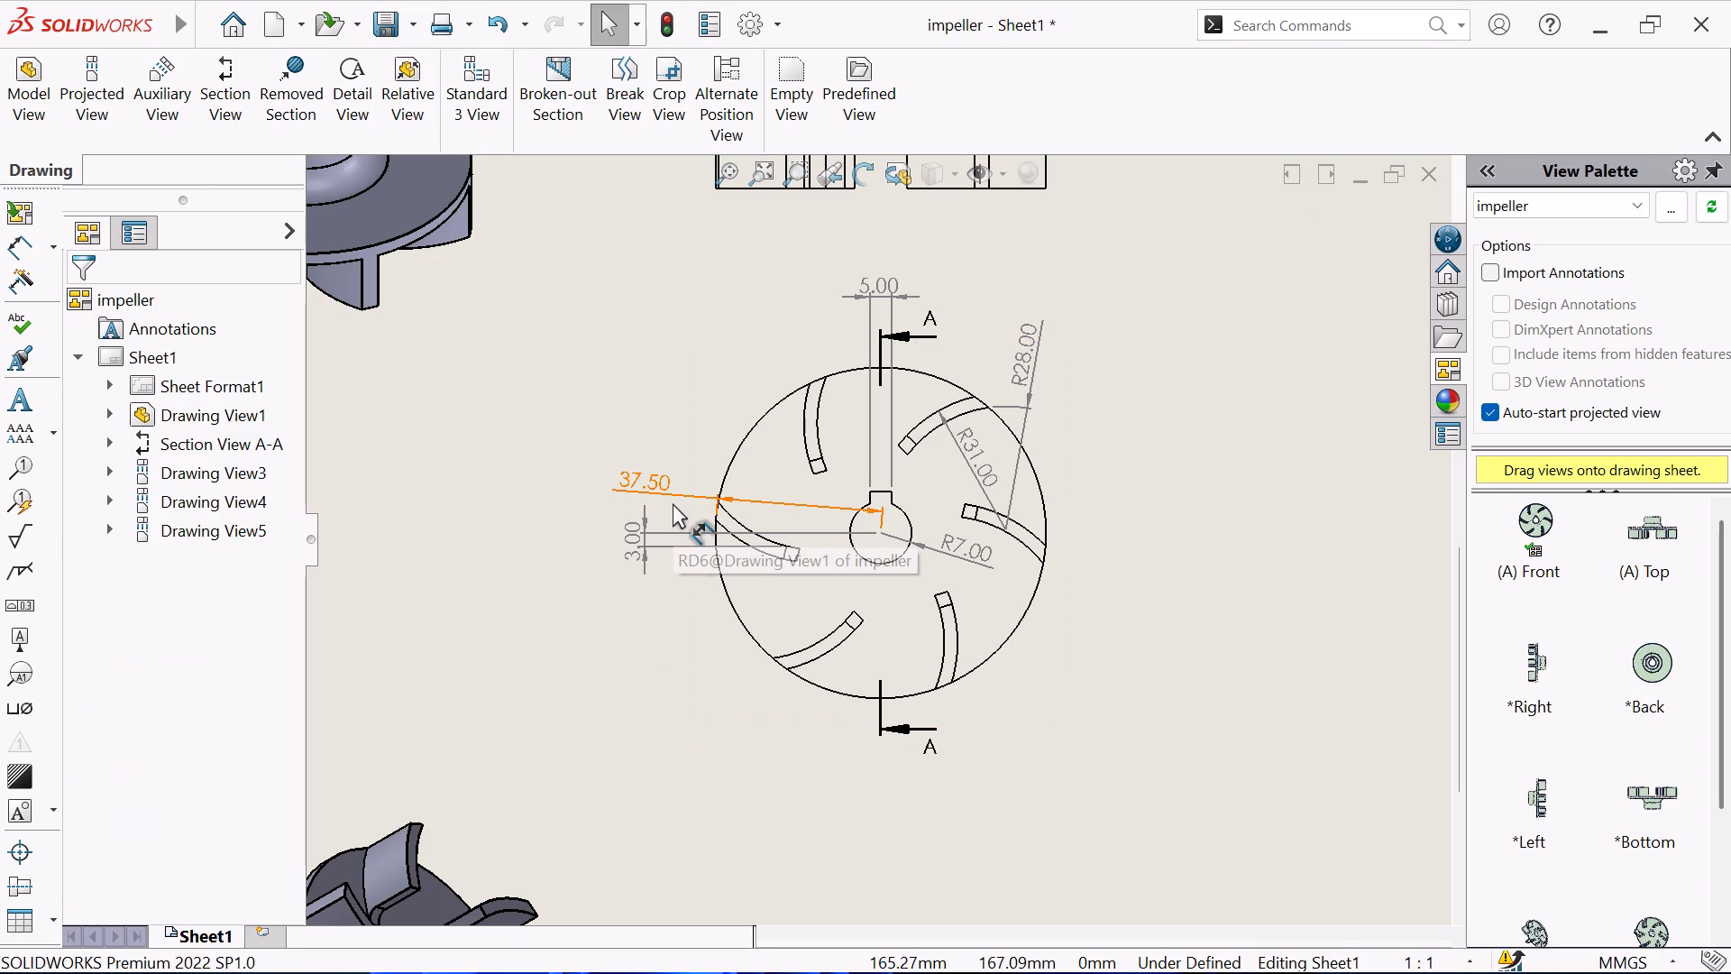
Delete the 37.50 dimension between the bore and the left blade's outer corner in the front view.
left_click(676, 494)
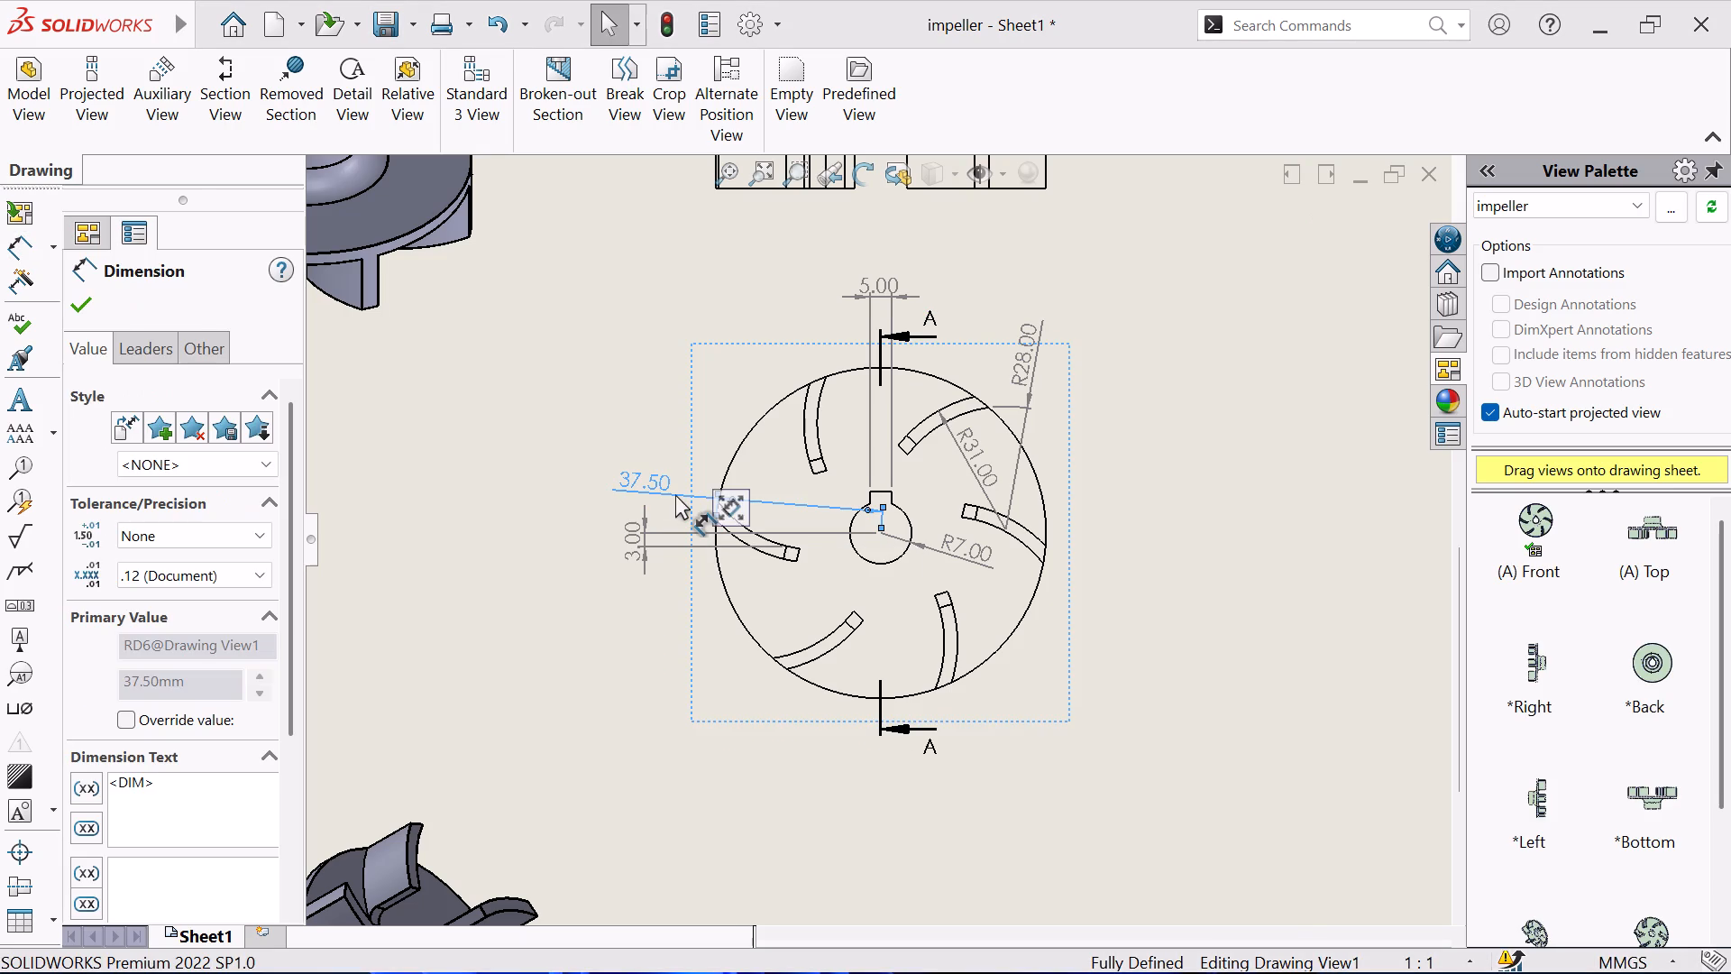
key("Delete")
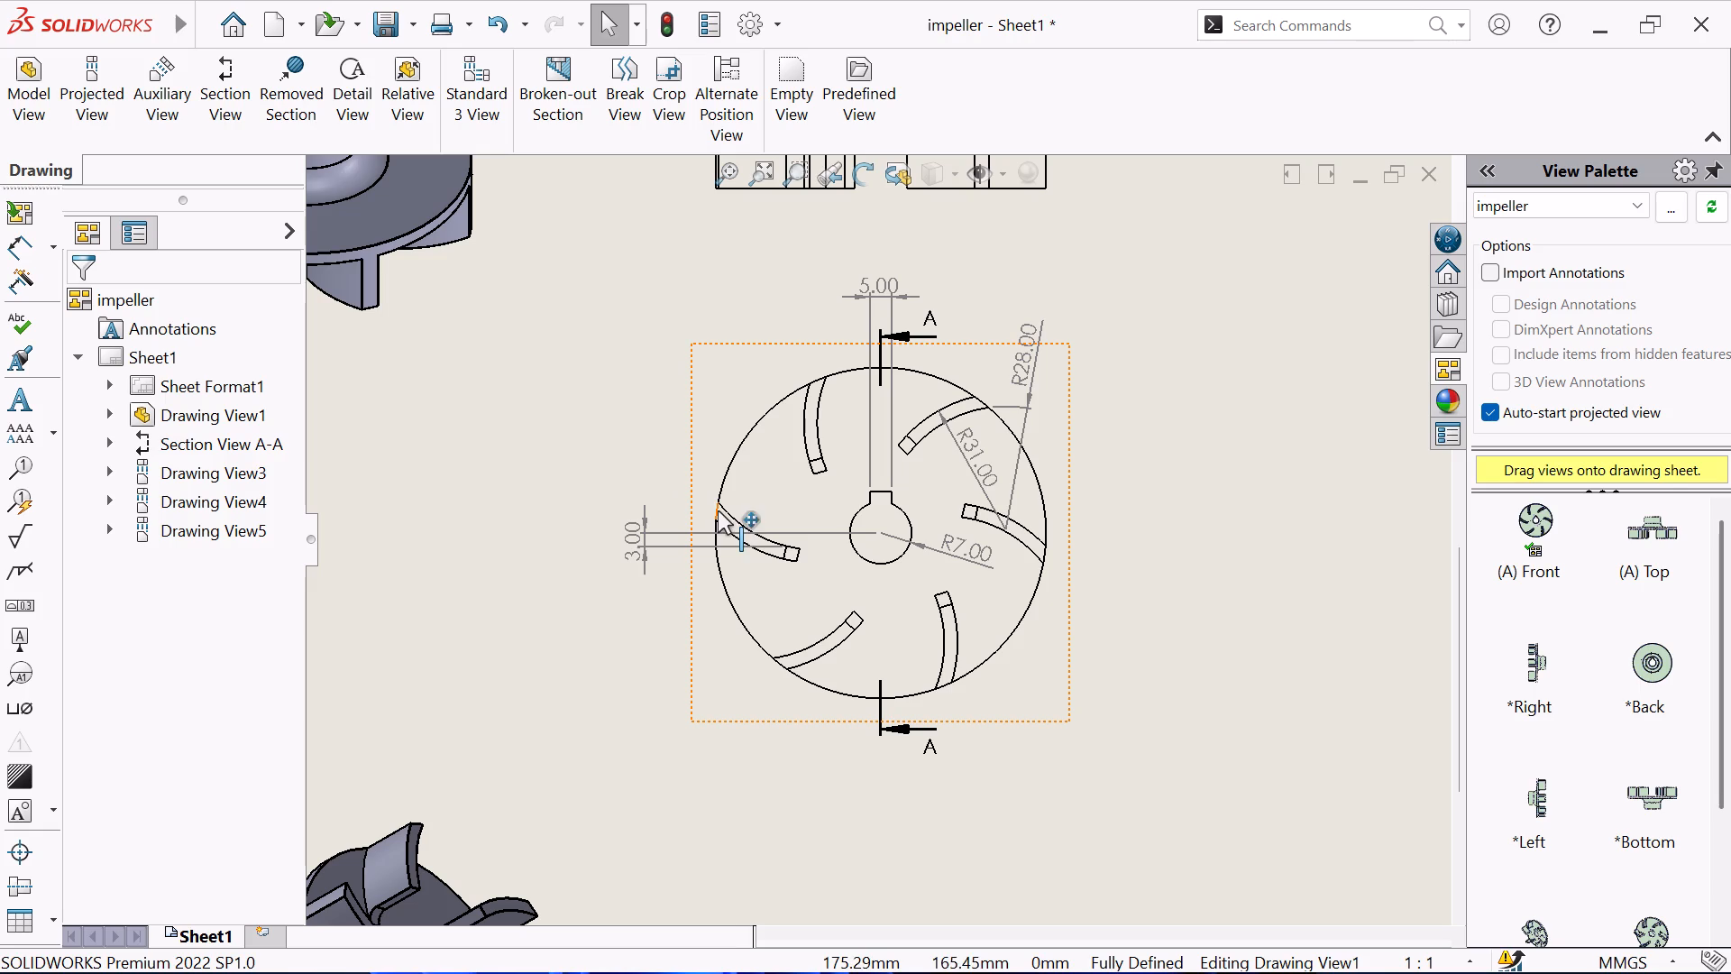
Dimension the vertical offset between the left blade's outer corner and the bore centre, placing it beyond the impeller's right side.
left_click(715, 522)
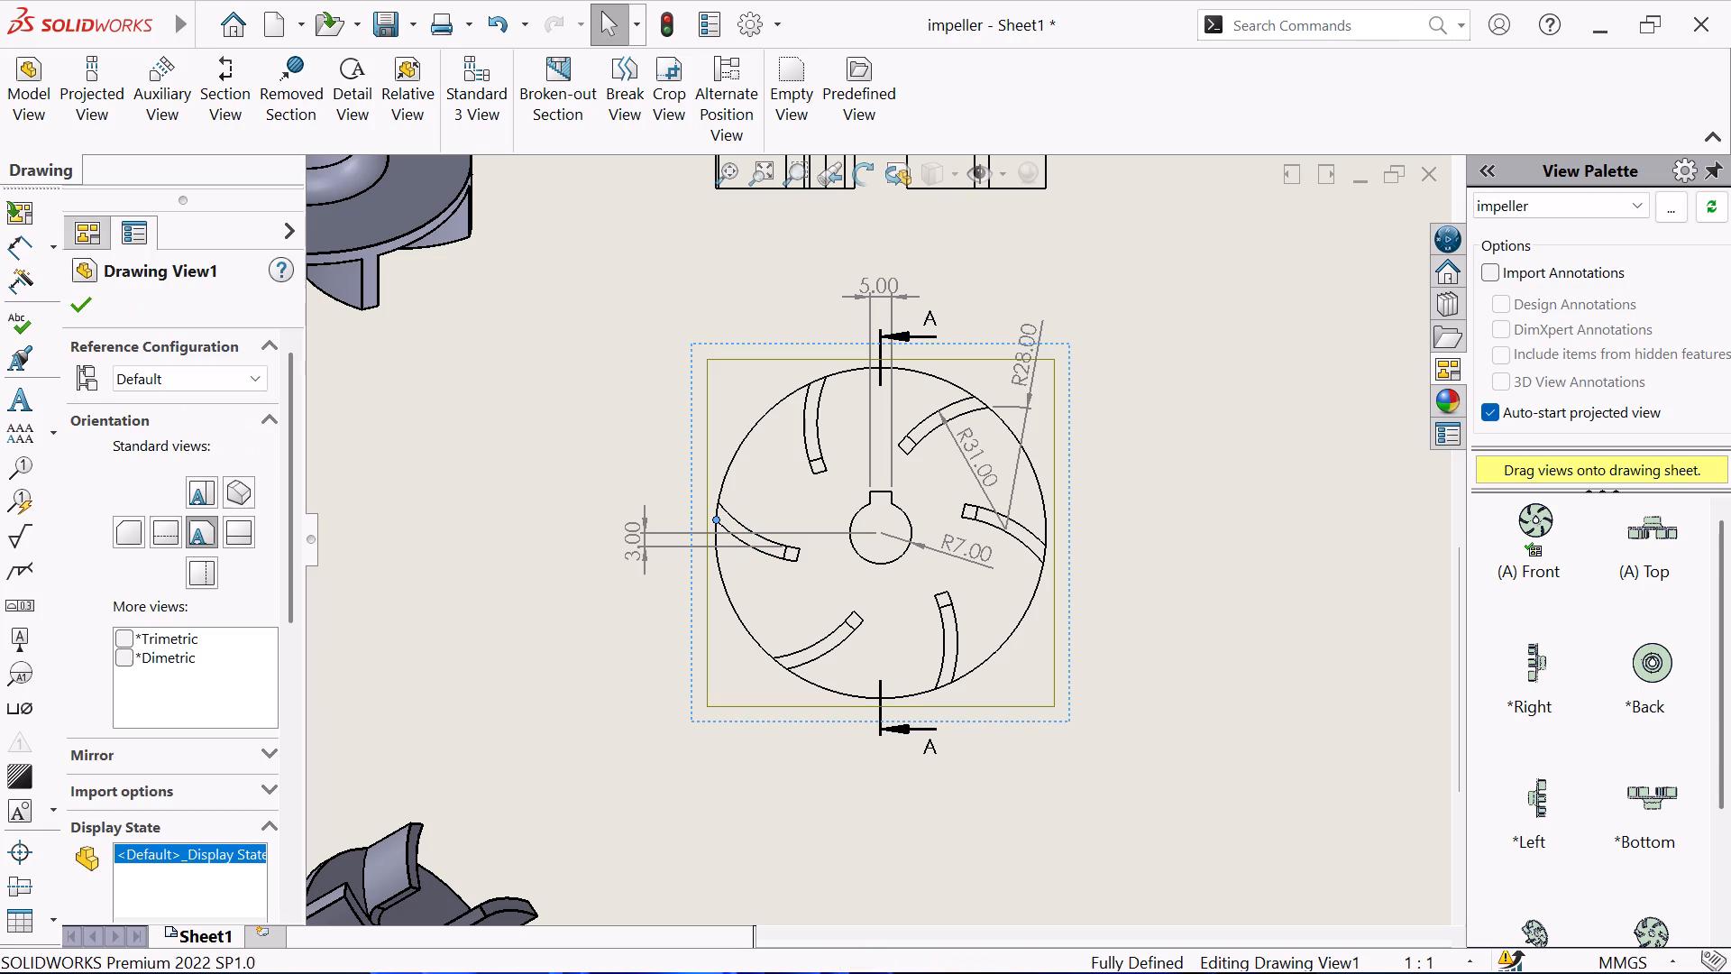
left_click(891, 562)
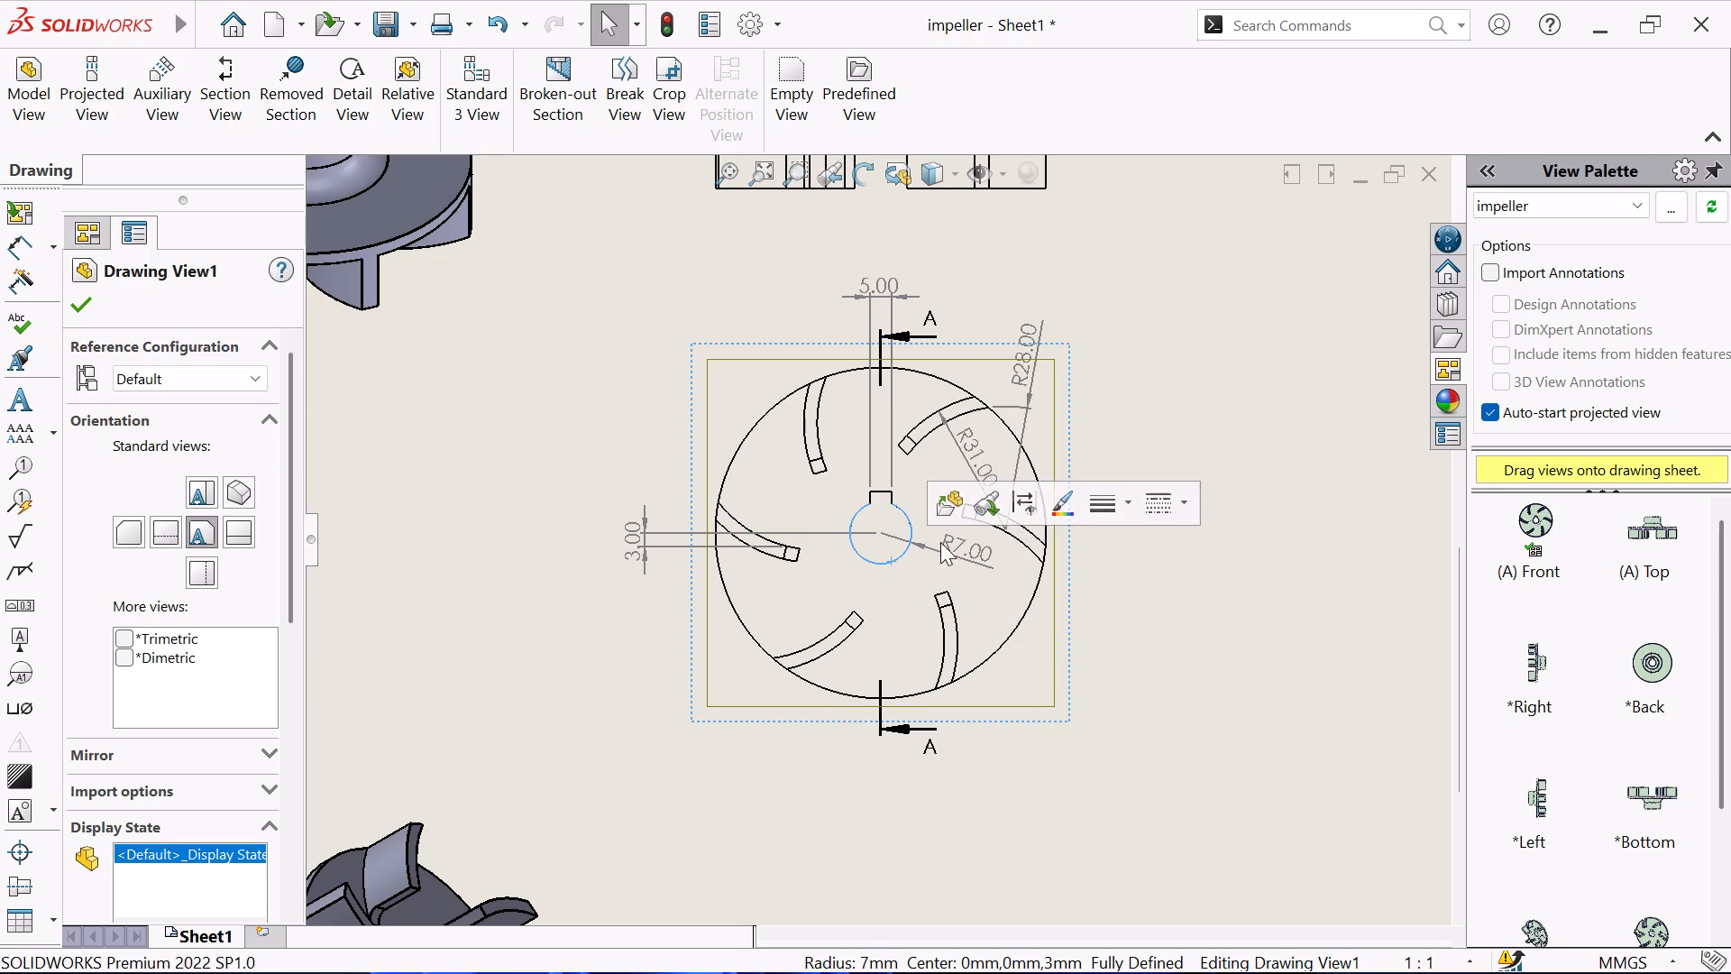
left_click(9, 256)
left_click(869, 561)
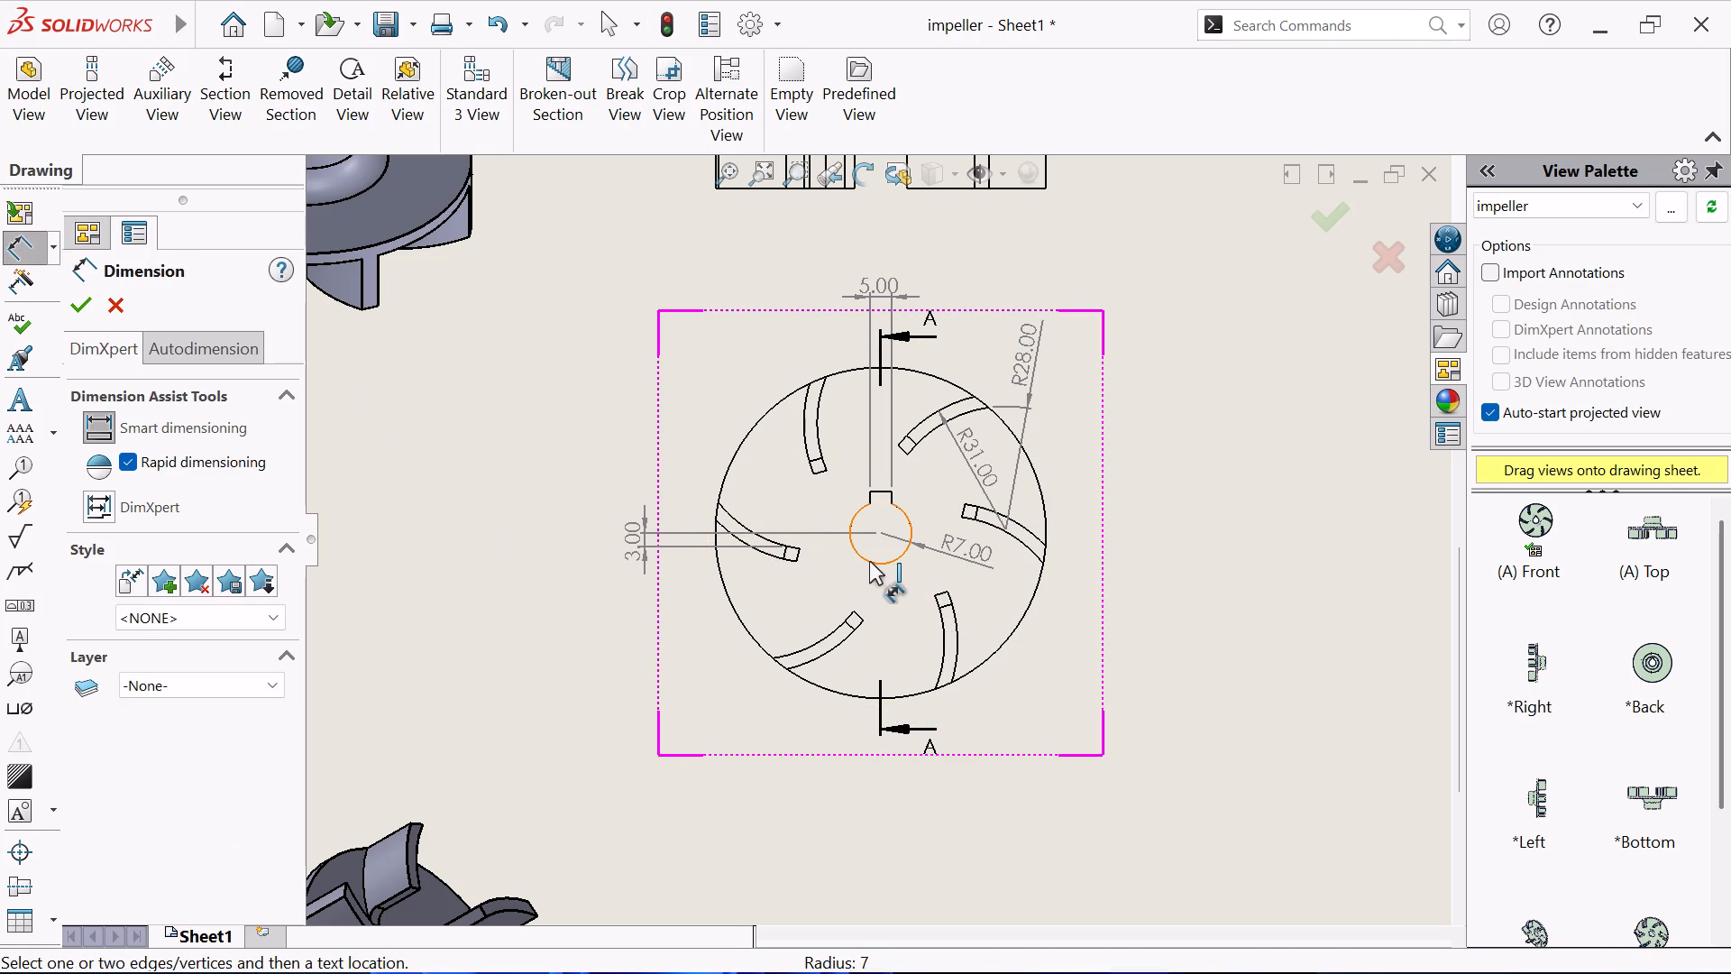
left_click(715, 522)
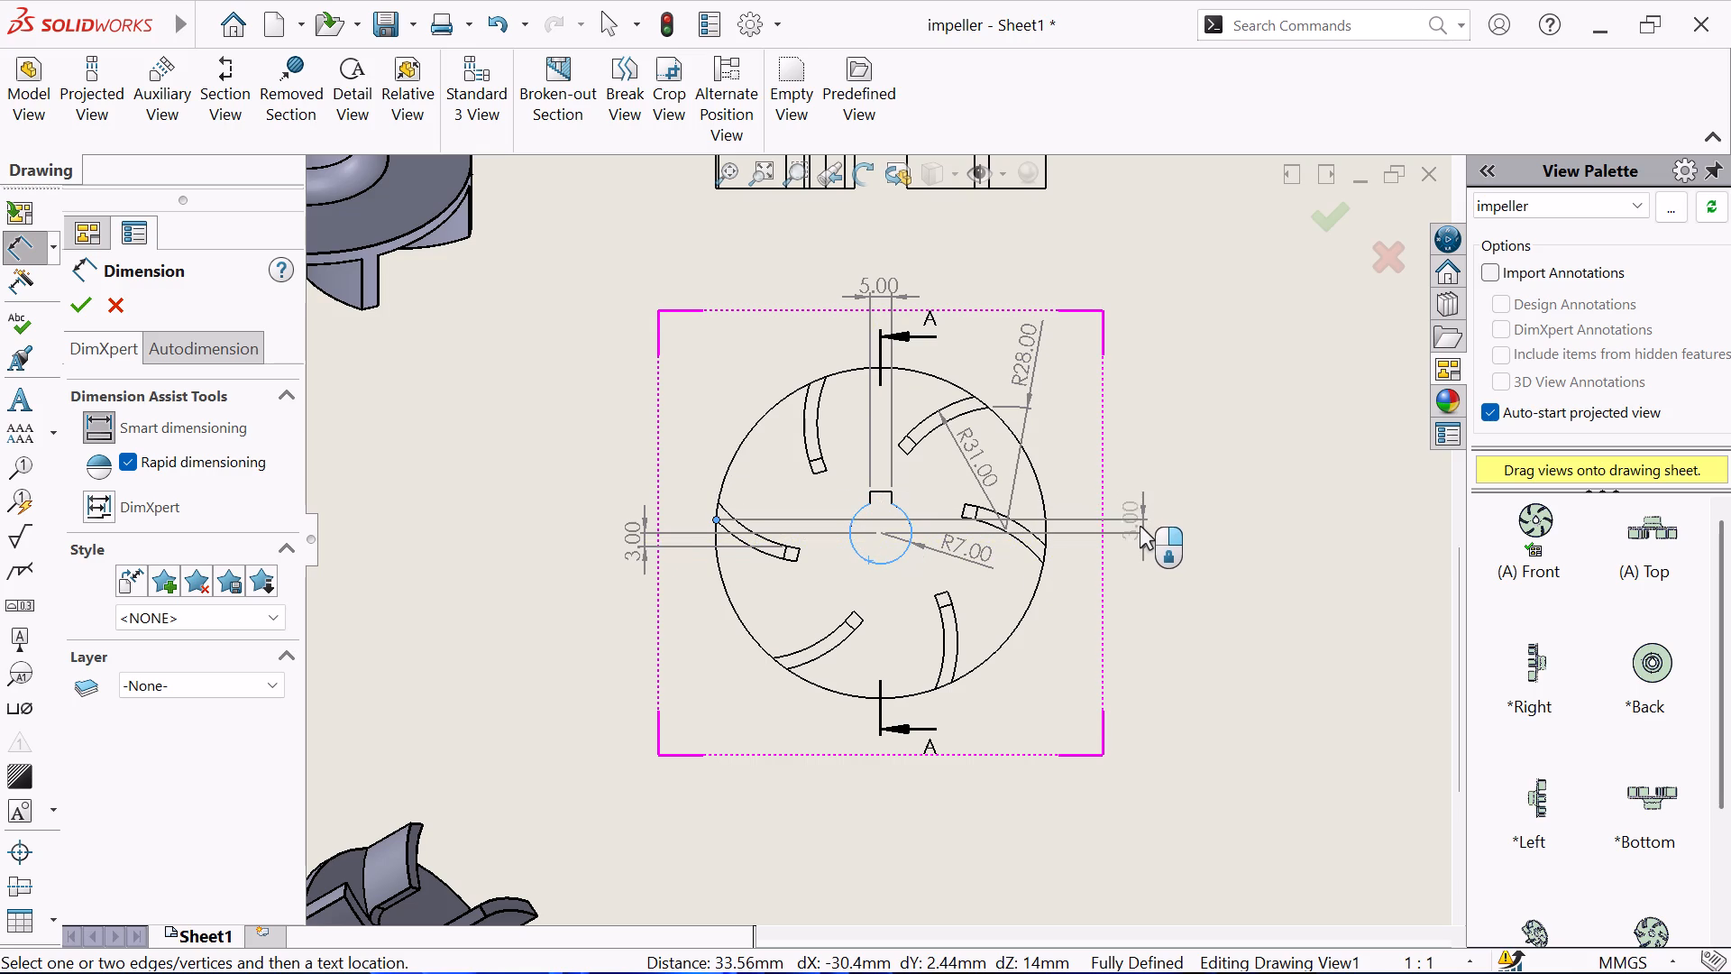
left_click(1140, 526)
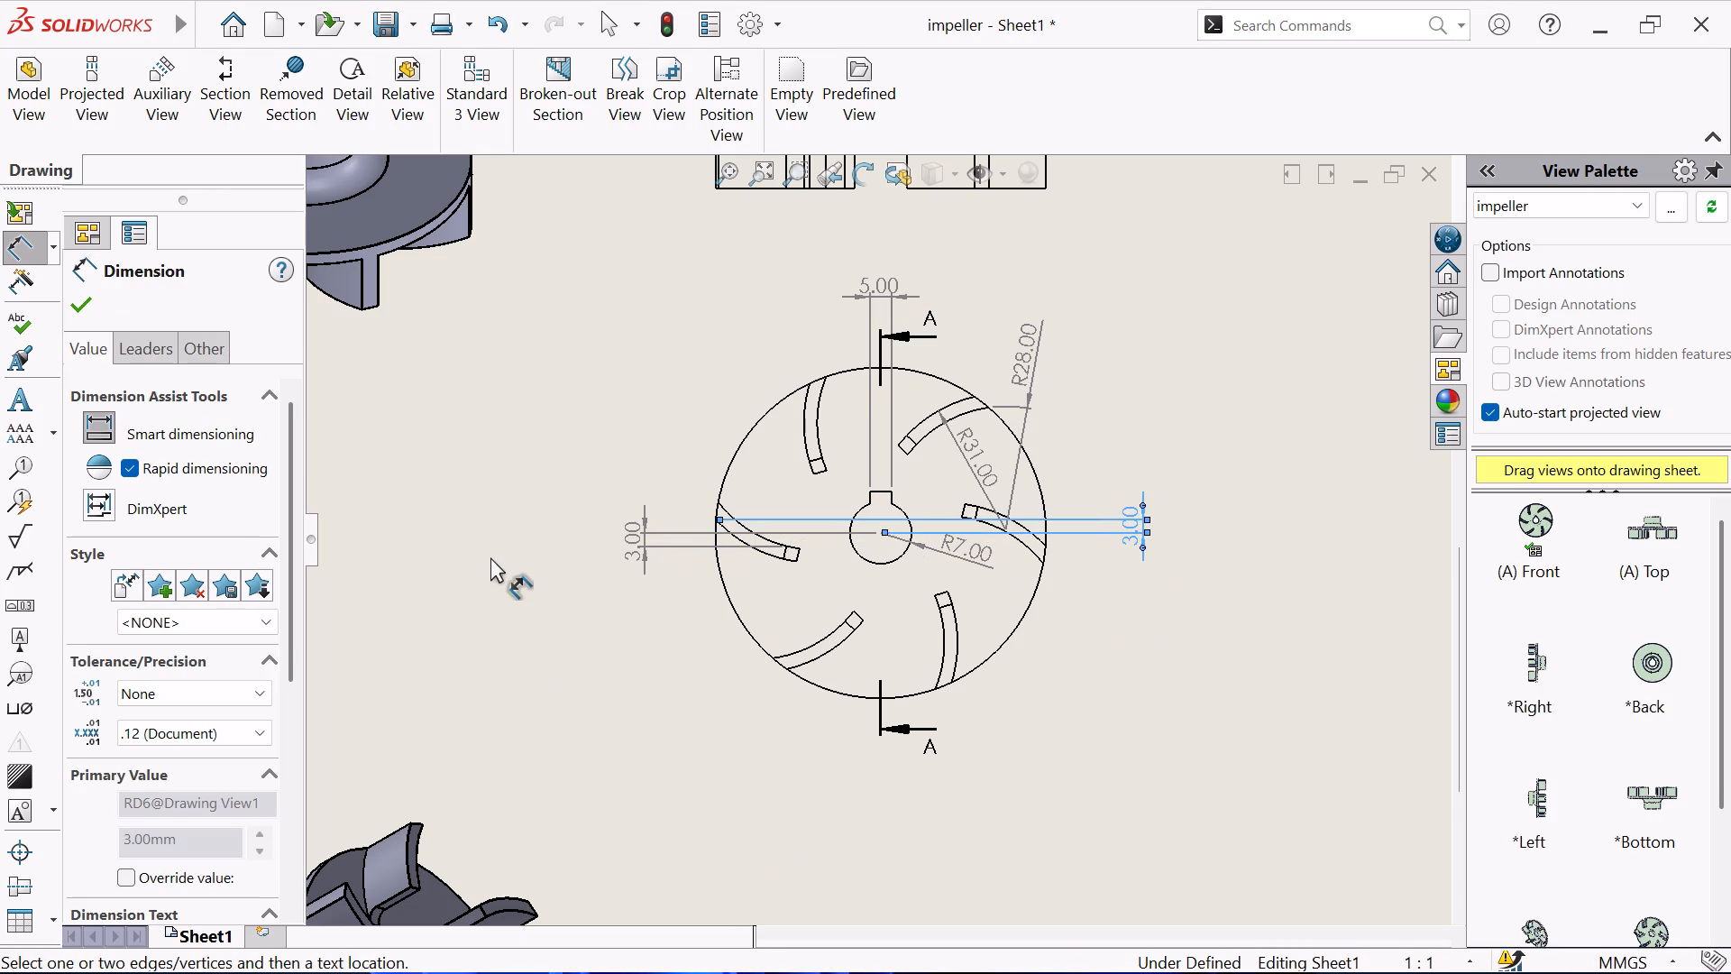
Dimension the impeller disc's outer radius in the front view, placing the text outside its lower-right edge.
left_click(1017, 630)
left_click(1053, 685)
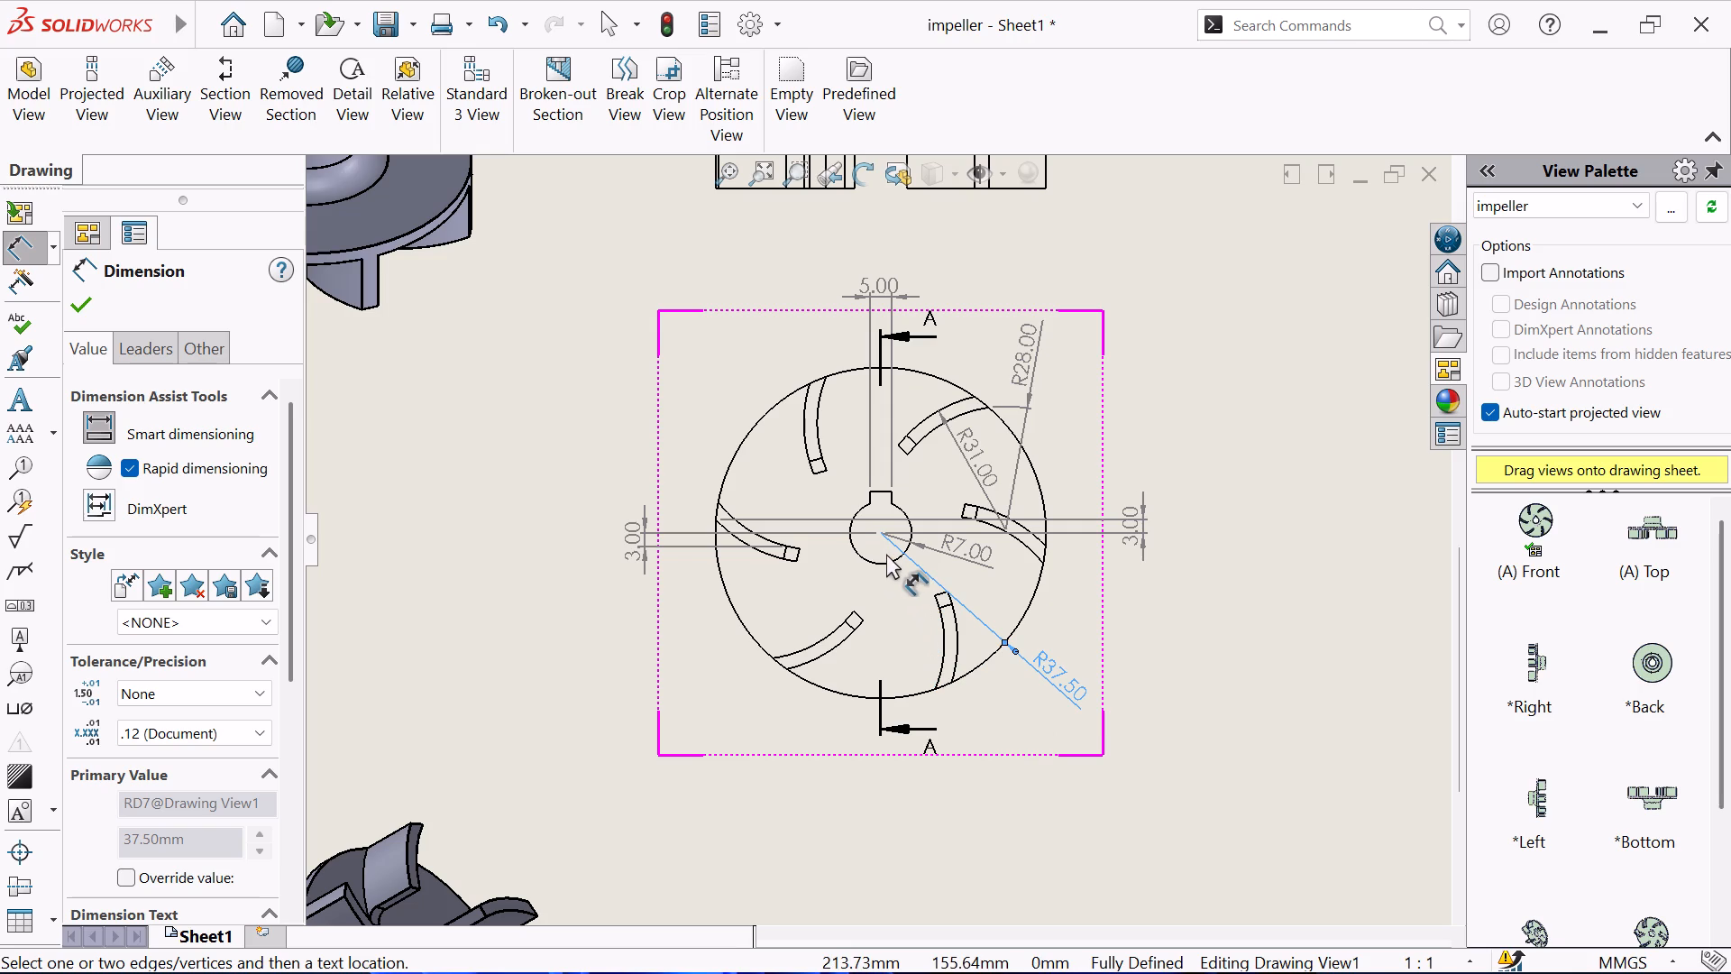
Dimension the keyway's top corner height from the bore centre, placing it outside the right-hand blade offset dimension, and finish dimensioning.
left_click(890, 492)
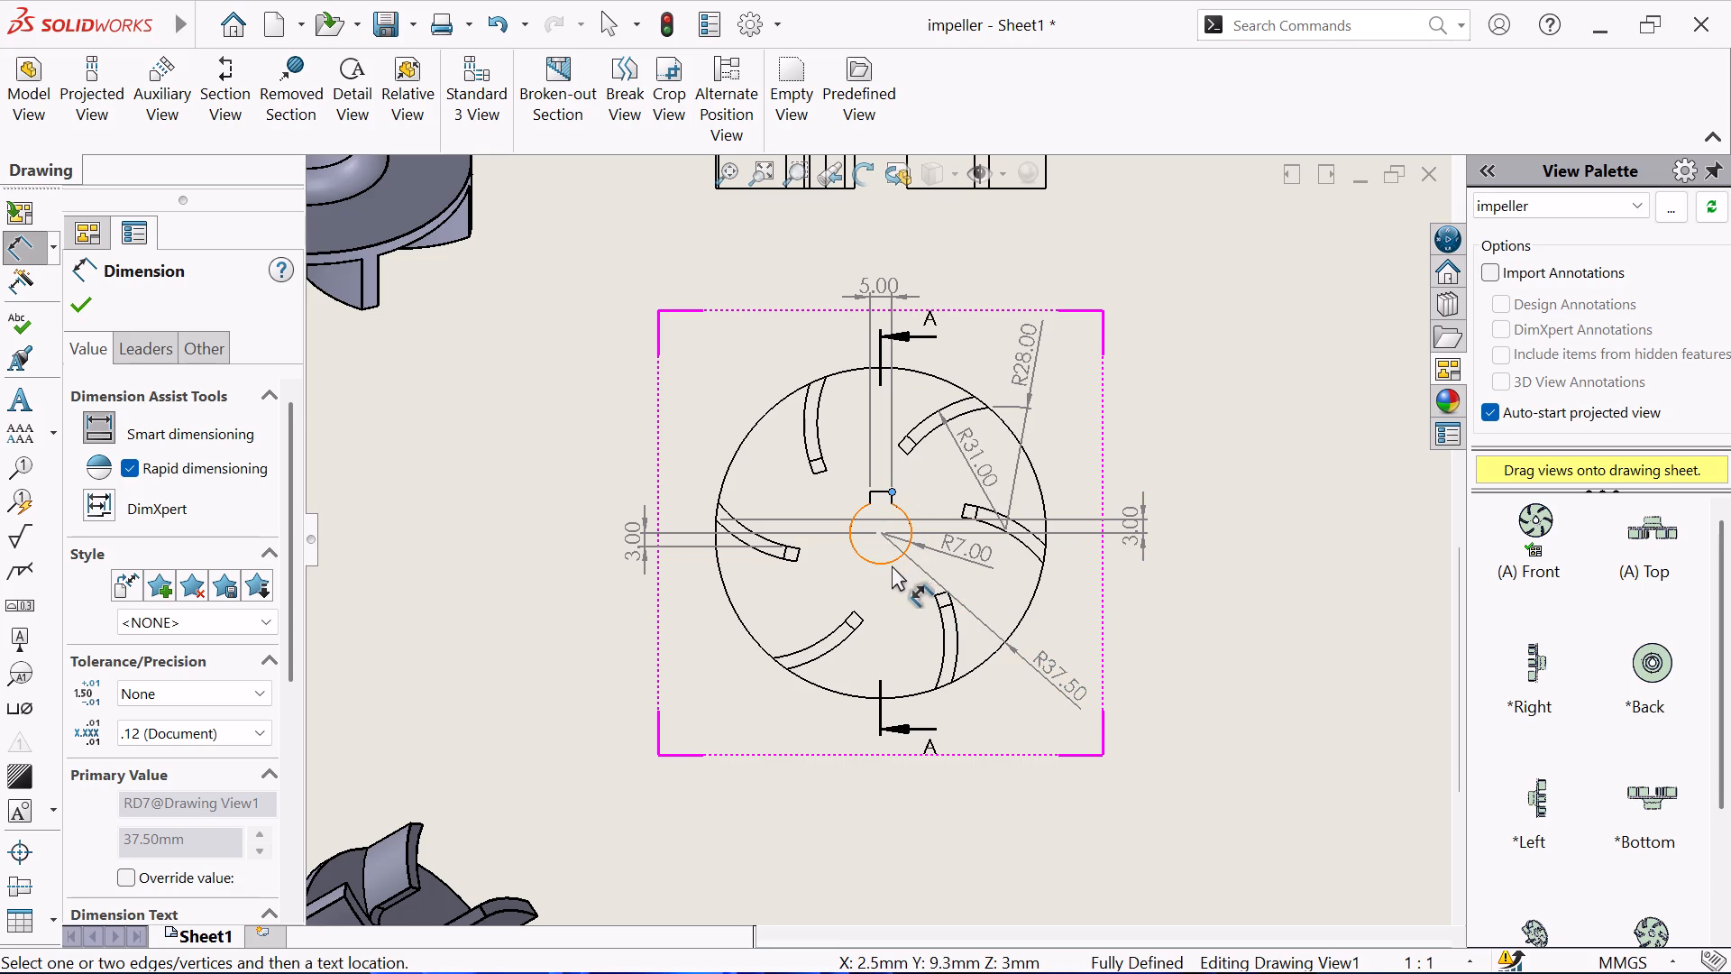
left_click(890, 564)
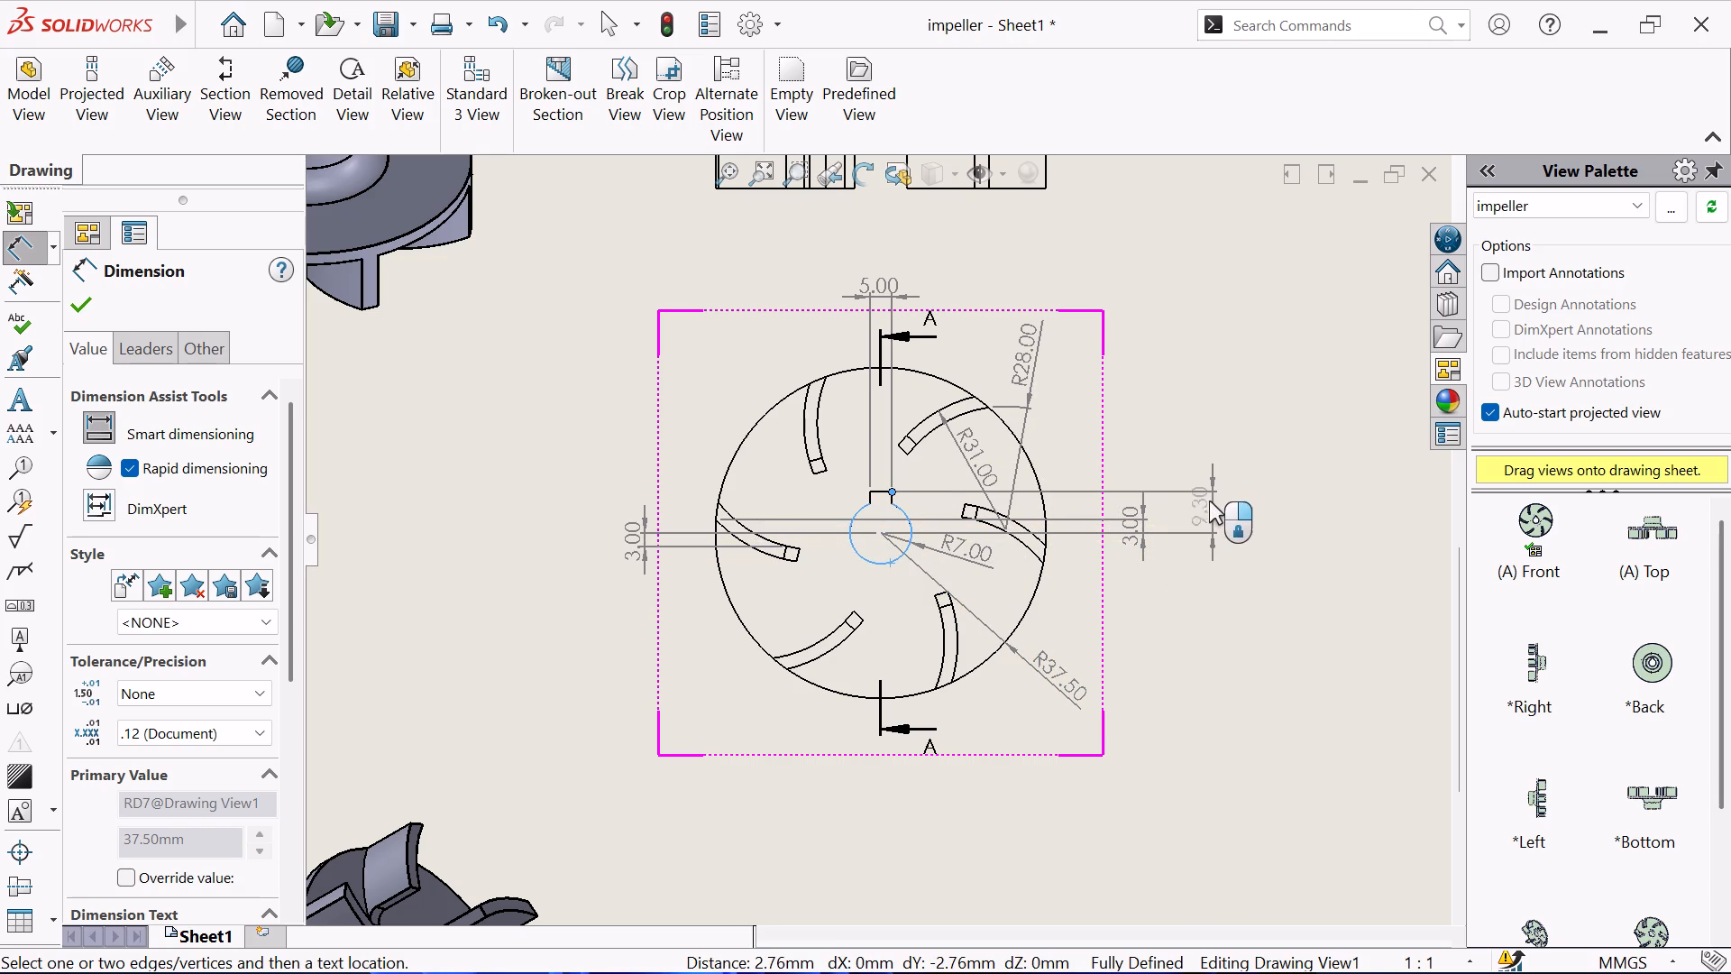
left_click(1208, 500)
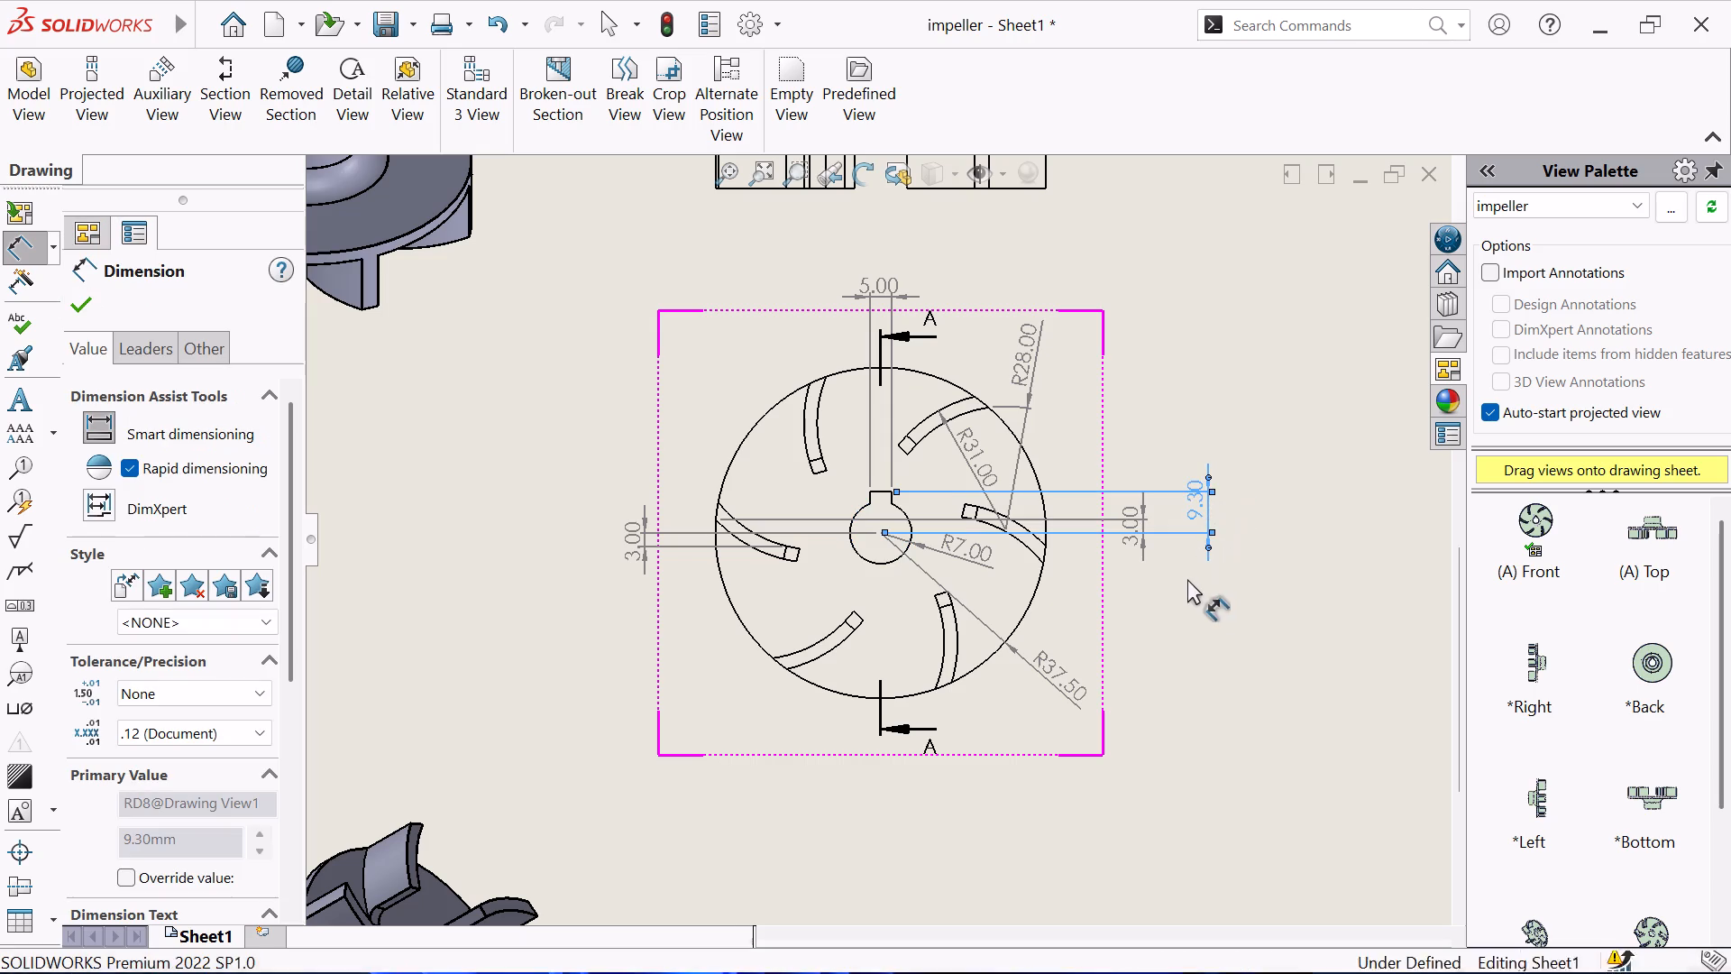
right_click(1182, 634)
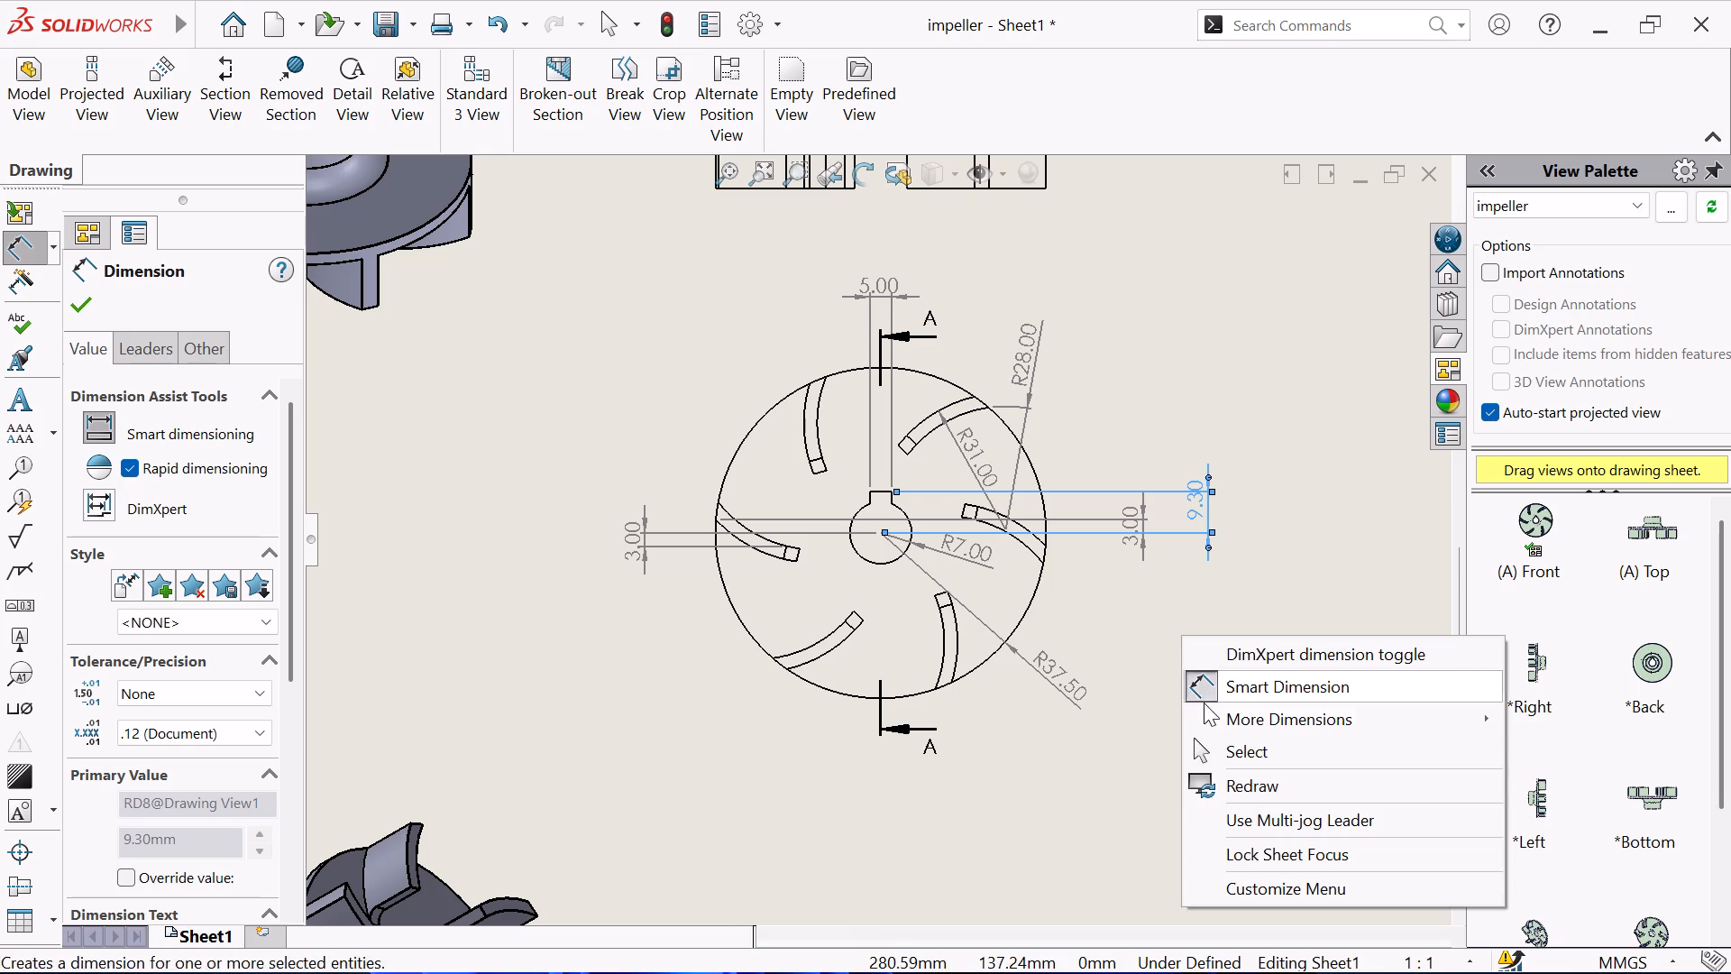
left_click(1221, 752)
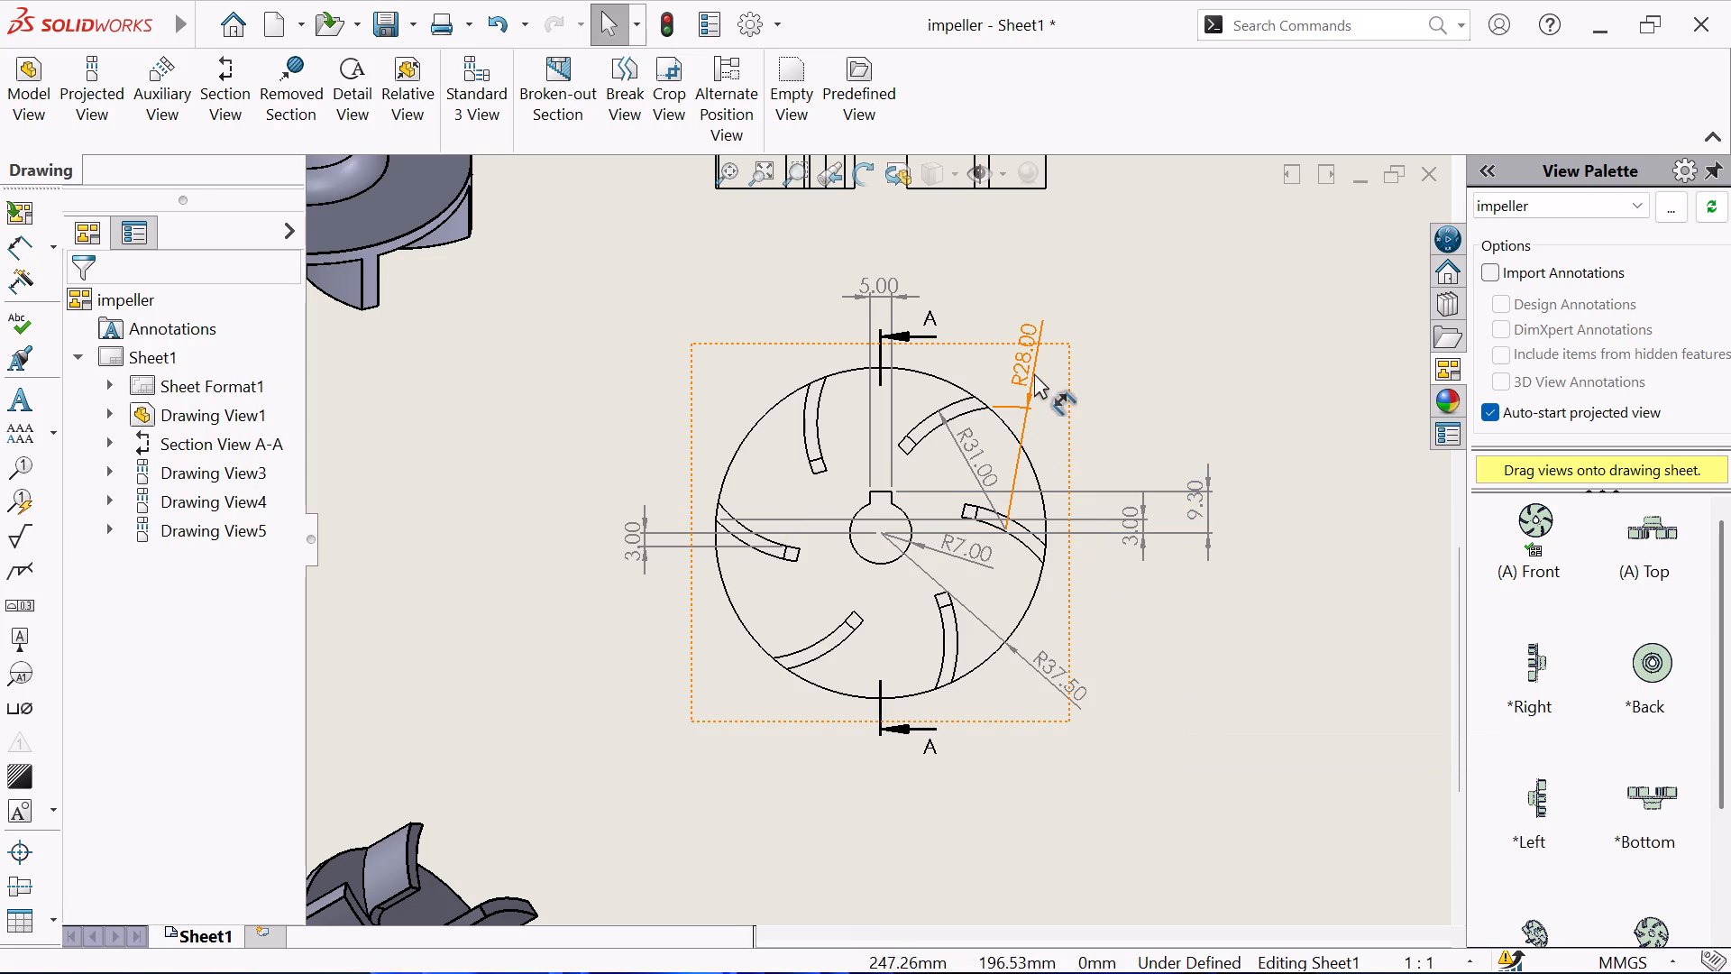
Delete the R28.00 and R31.00 radius dimensions from the upper-right blade in the front view.
left_click(1034, 373)
key("Delete")
left_click(976, 467)
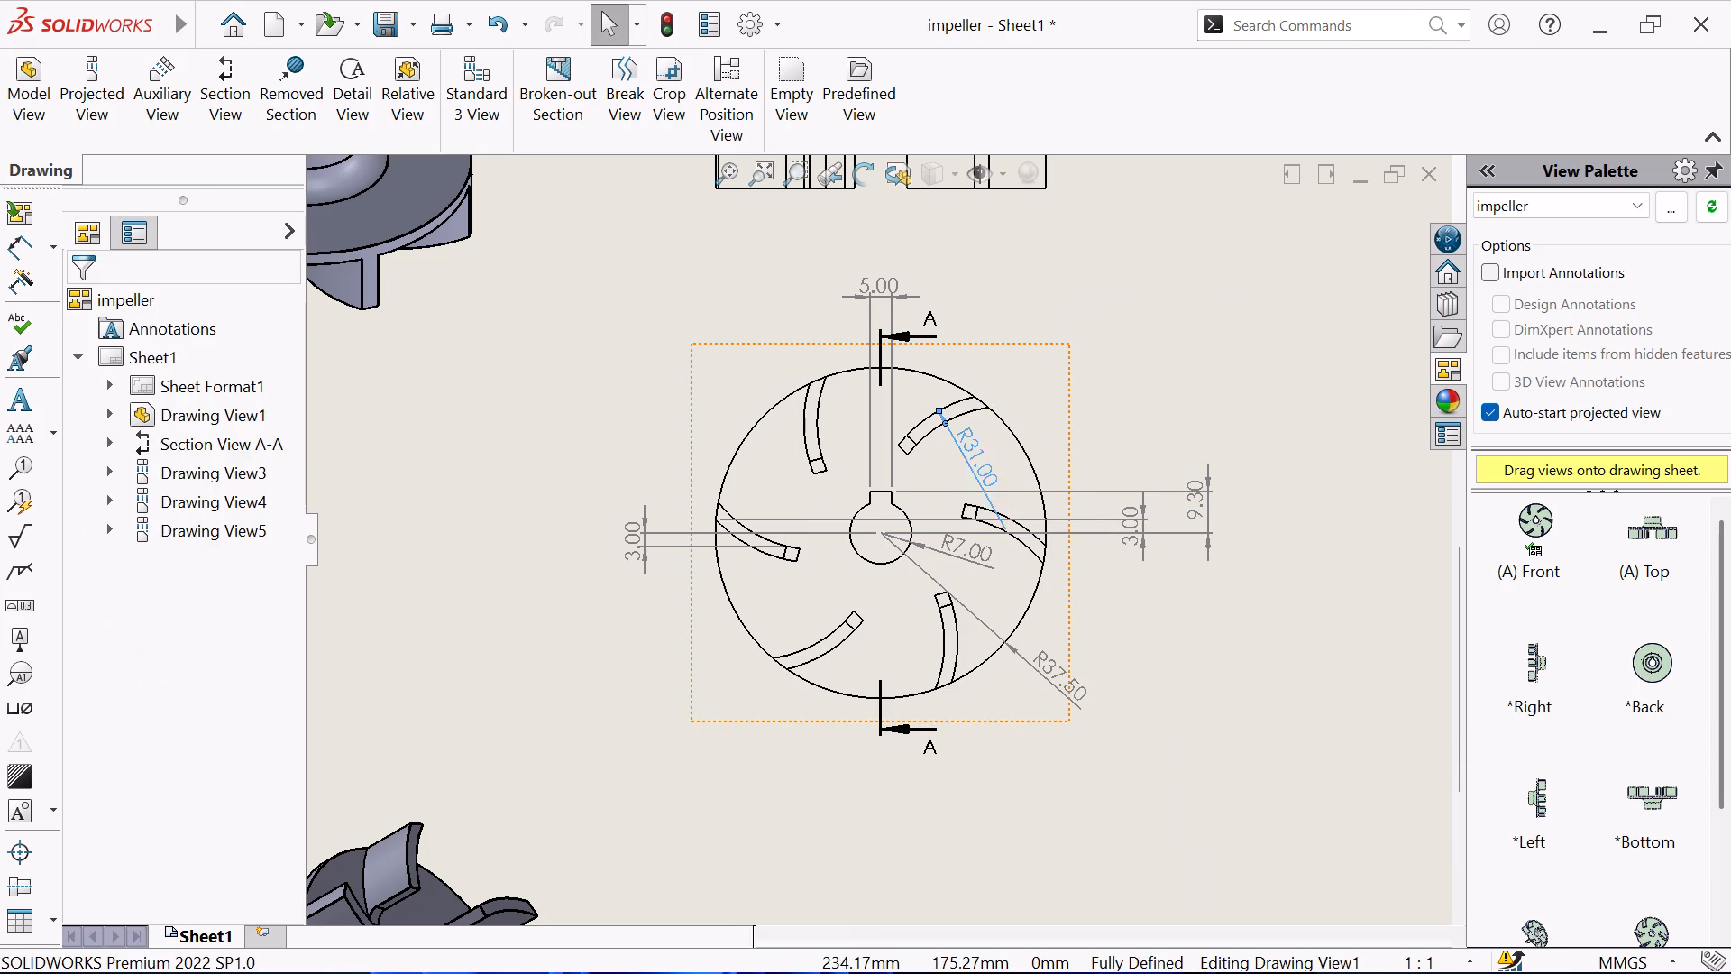
key("Delete")
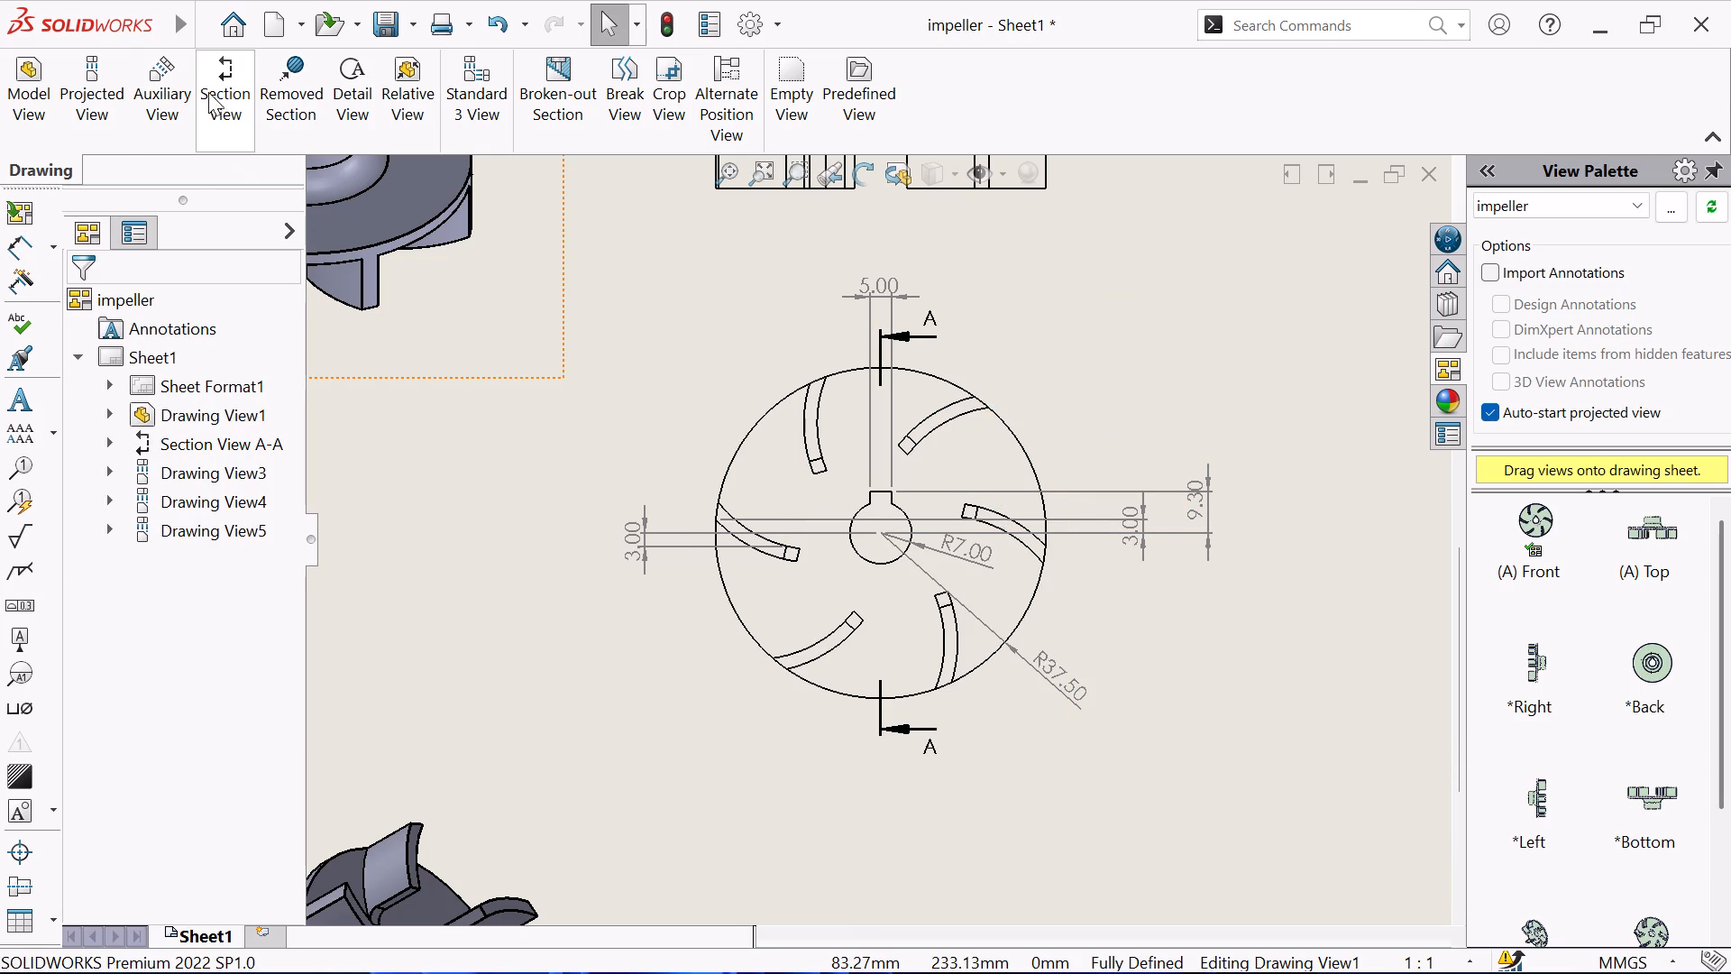
Dimension the radii of both curved edges of the upper-left blade, stacking the texts at the impeller's upper left.
left_click(18, 243)
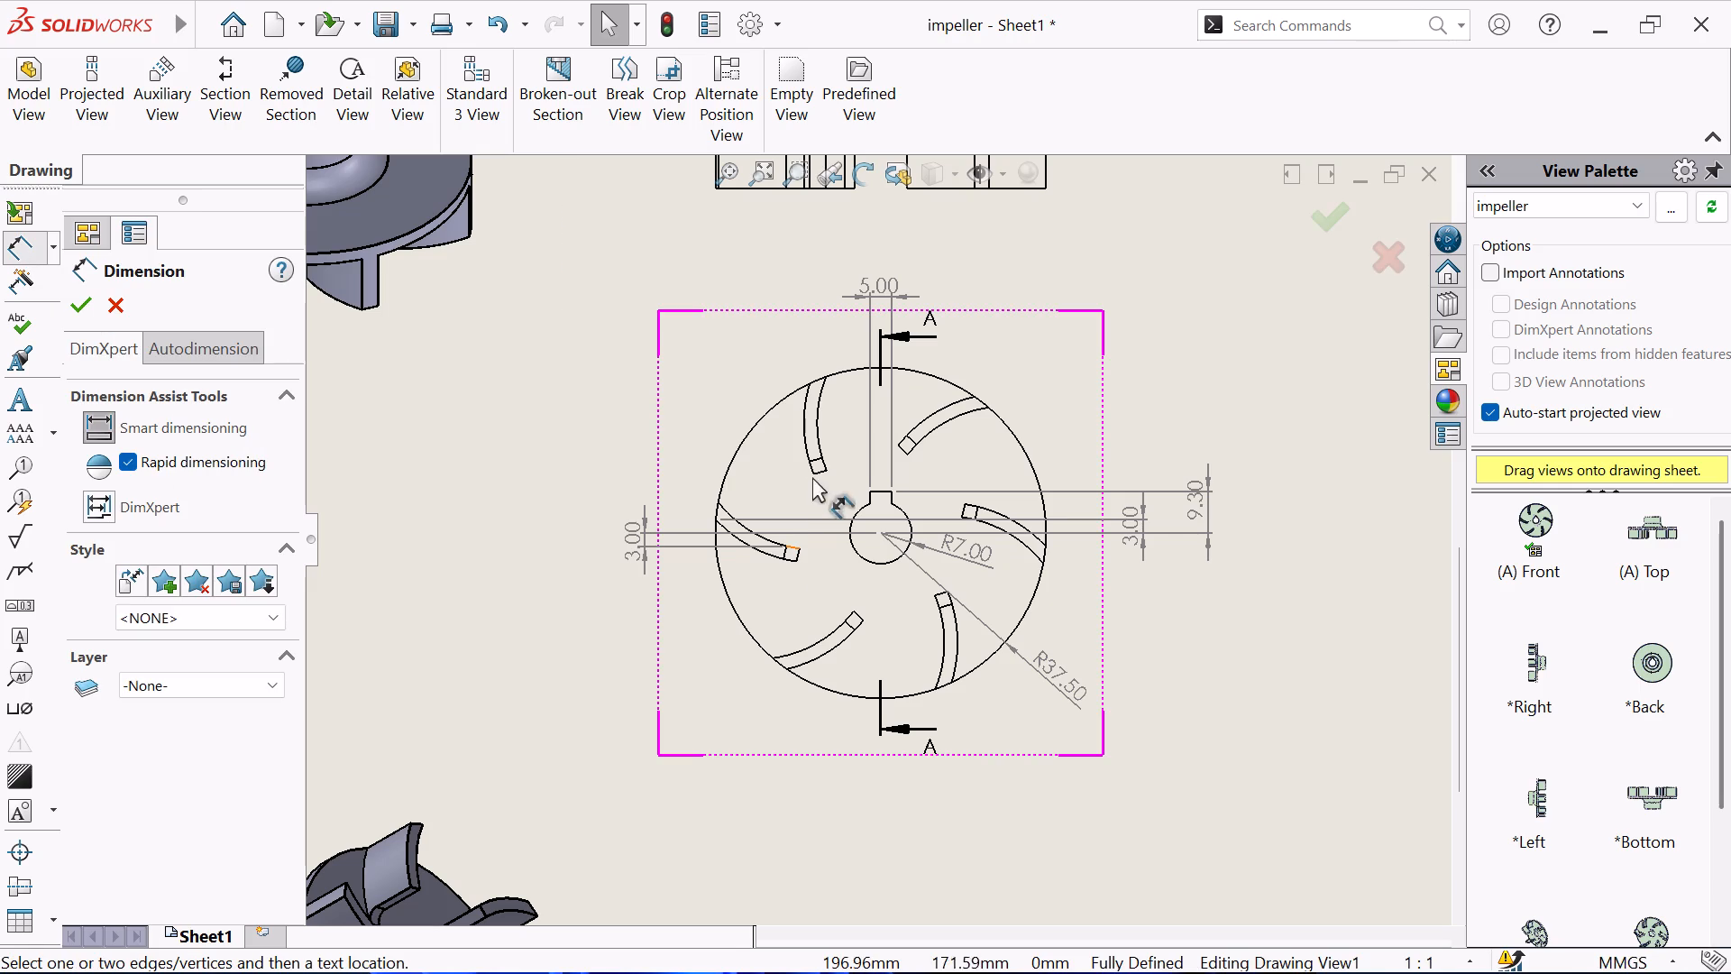
left_click(806, 443)
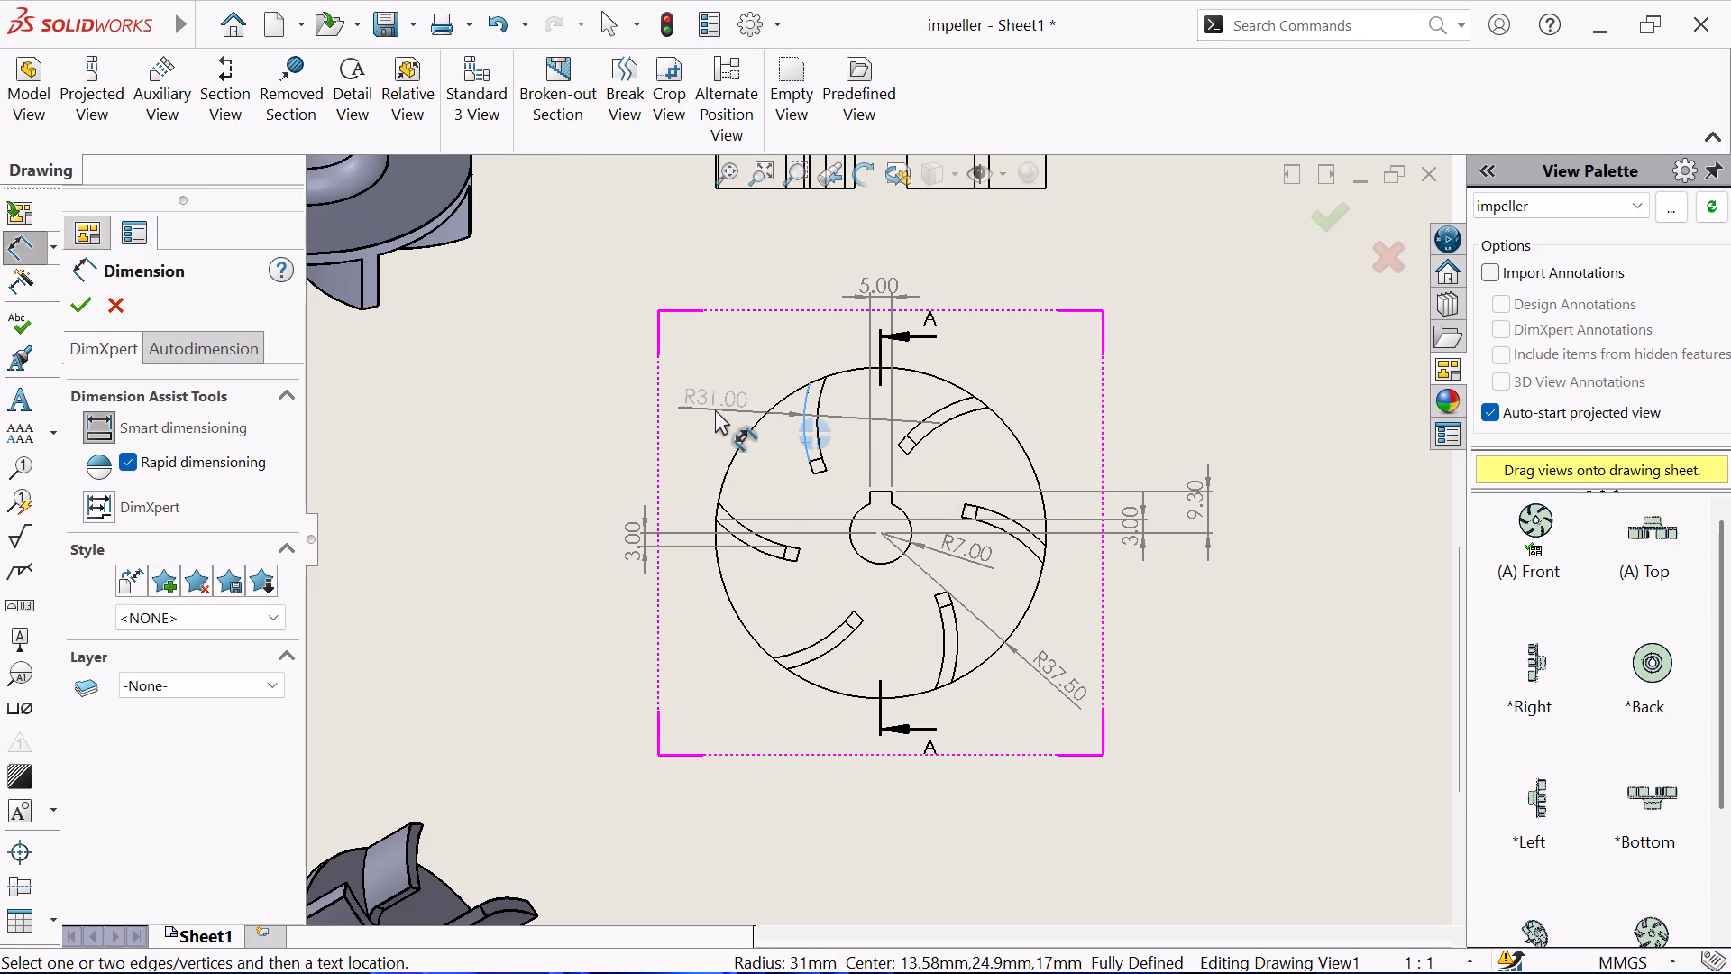
left_click(715, 409)
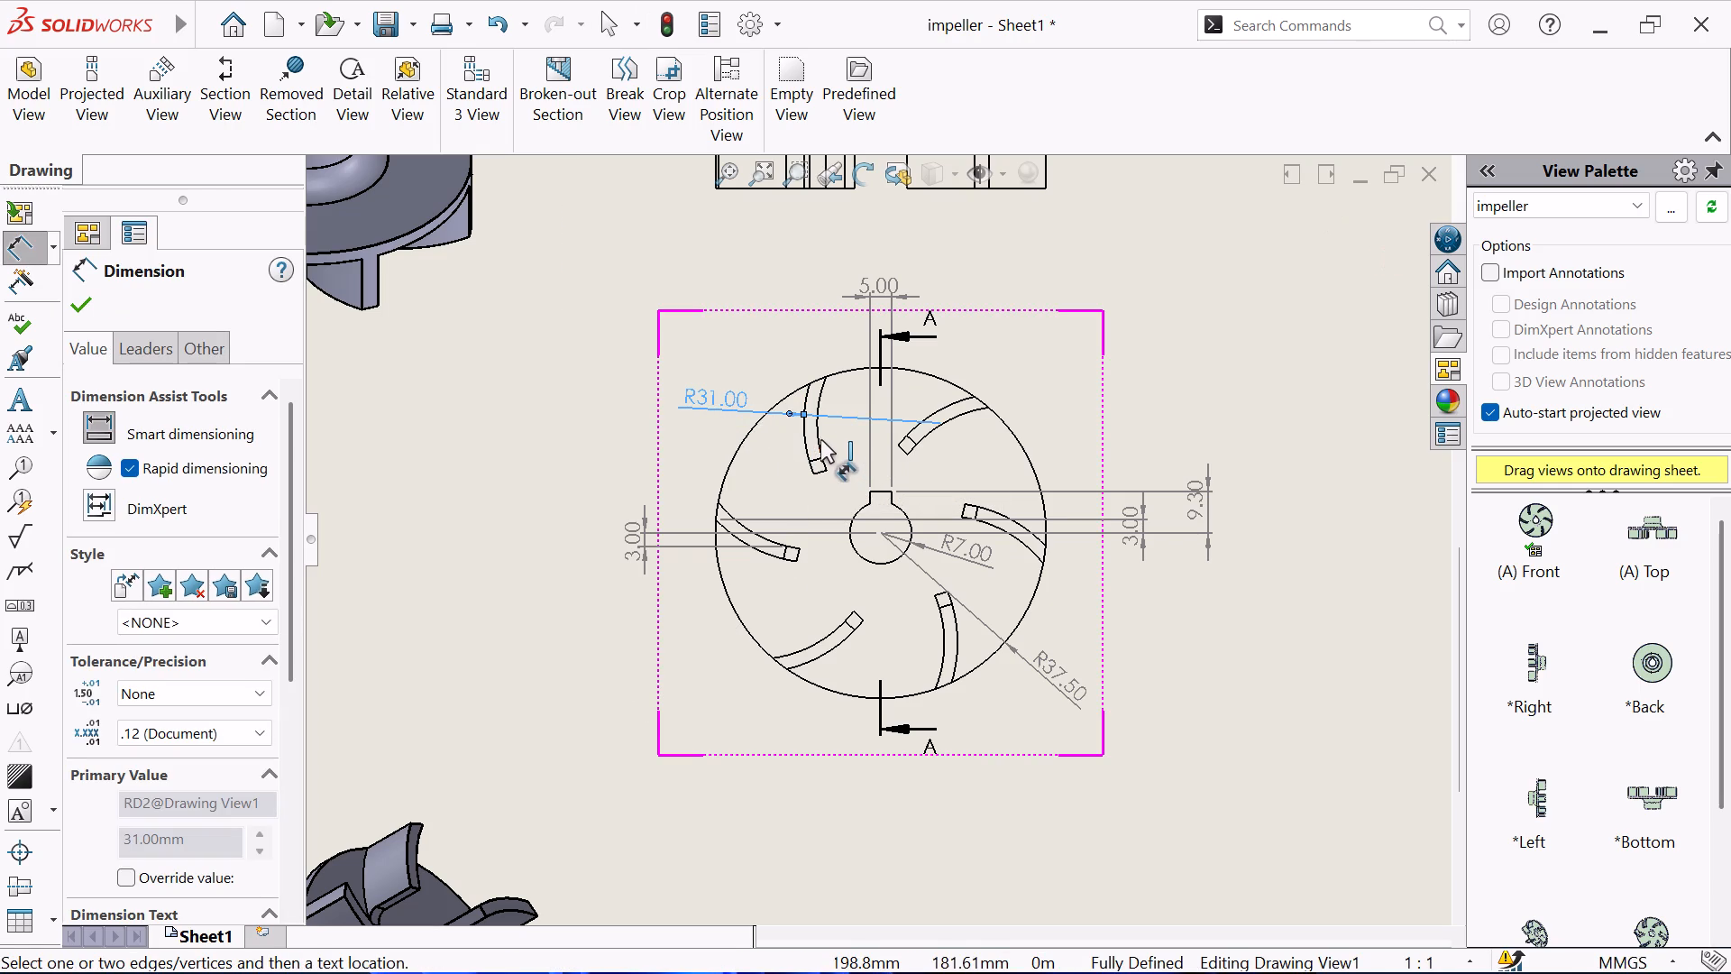
left_click(820, 438)
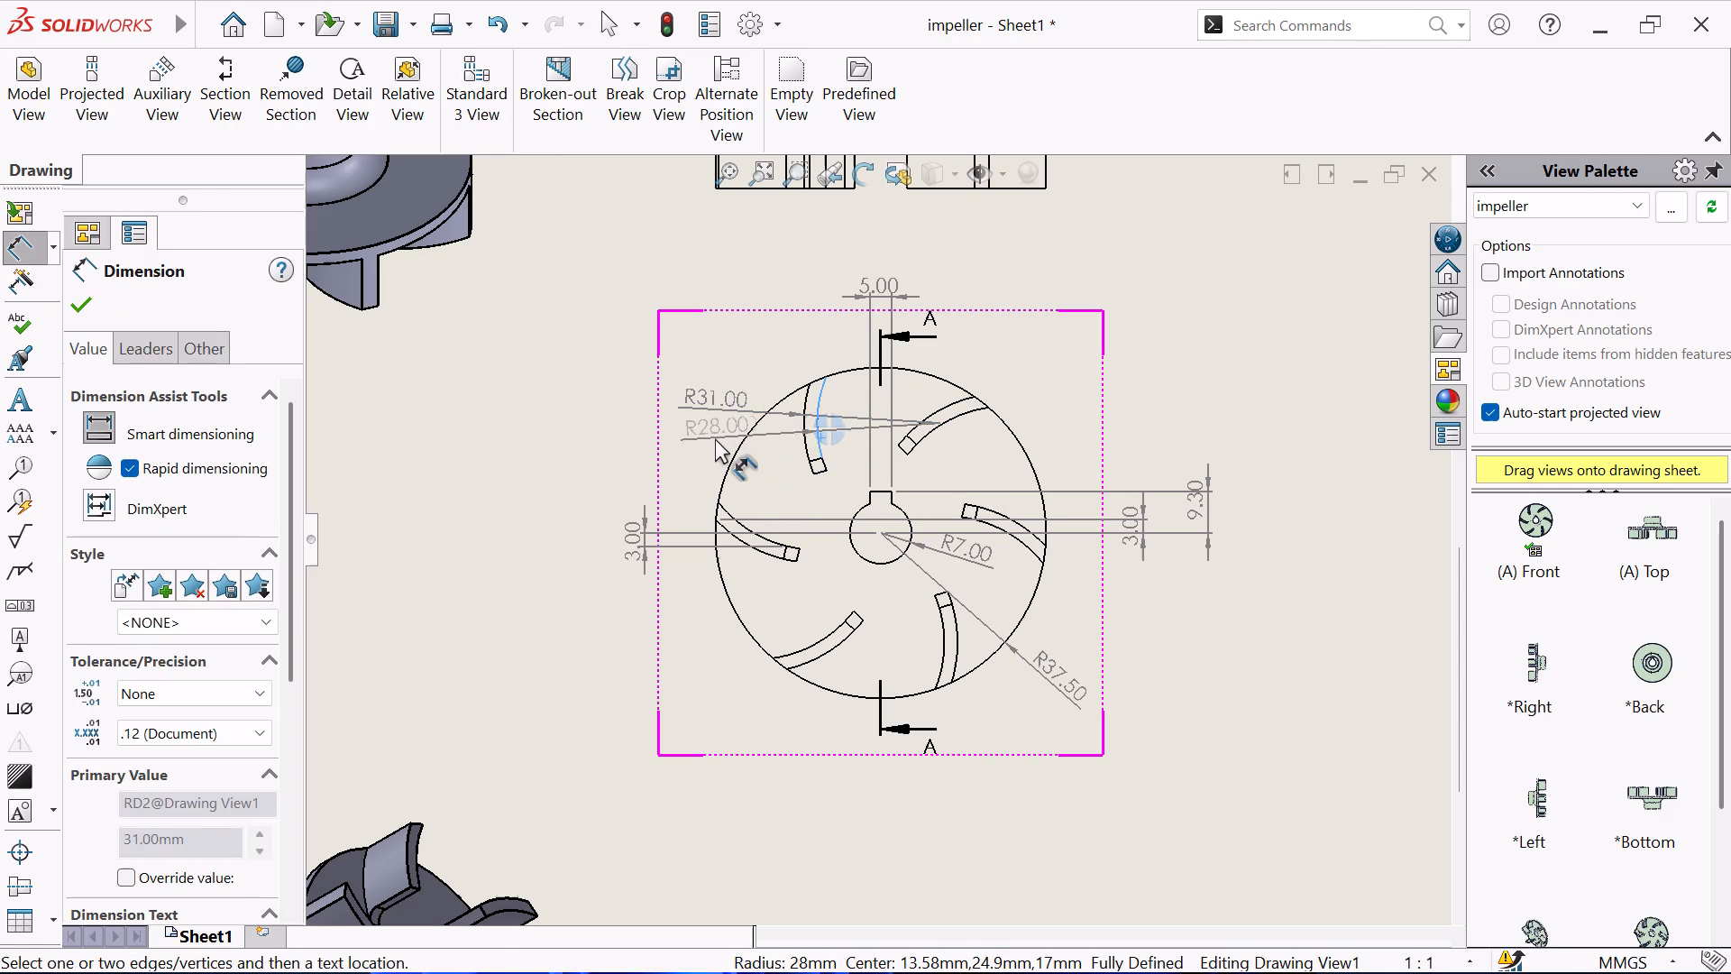
left_click(715, 438)
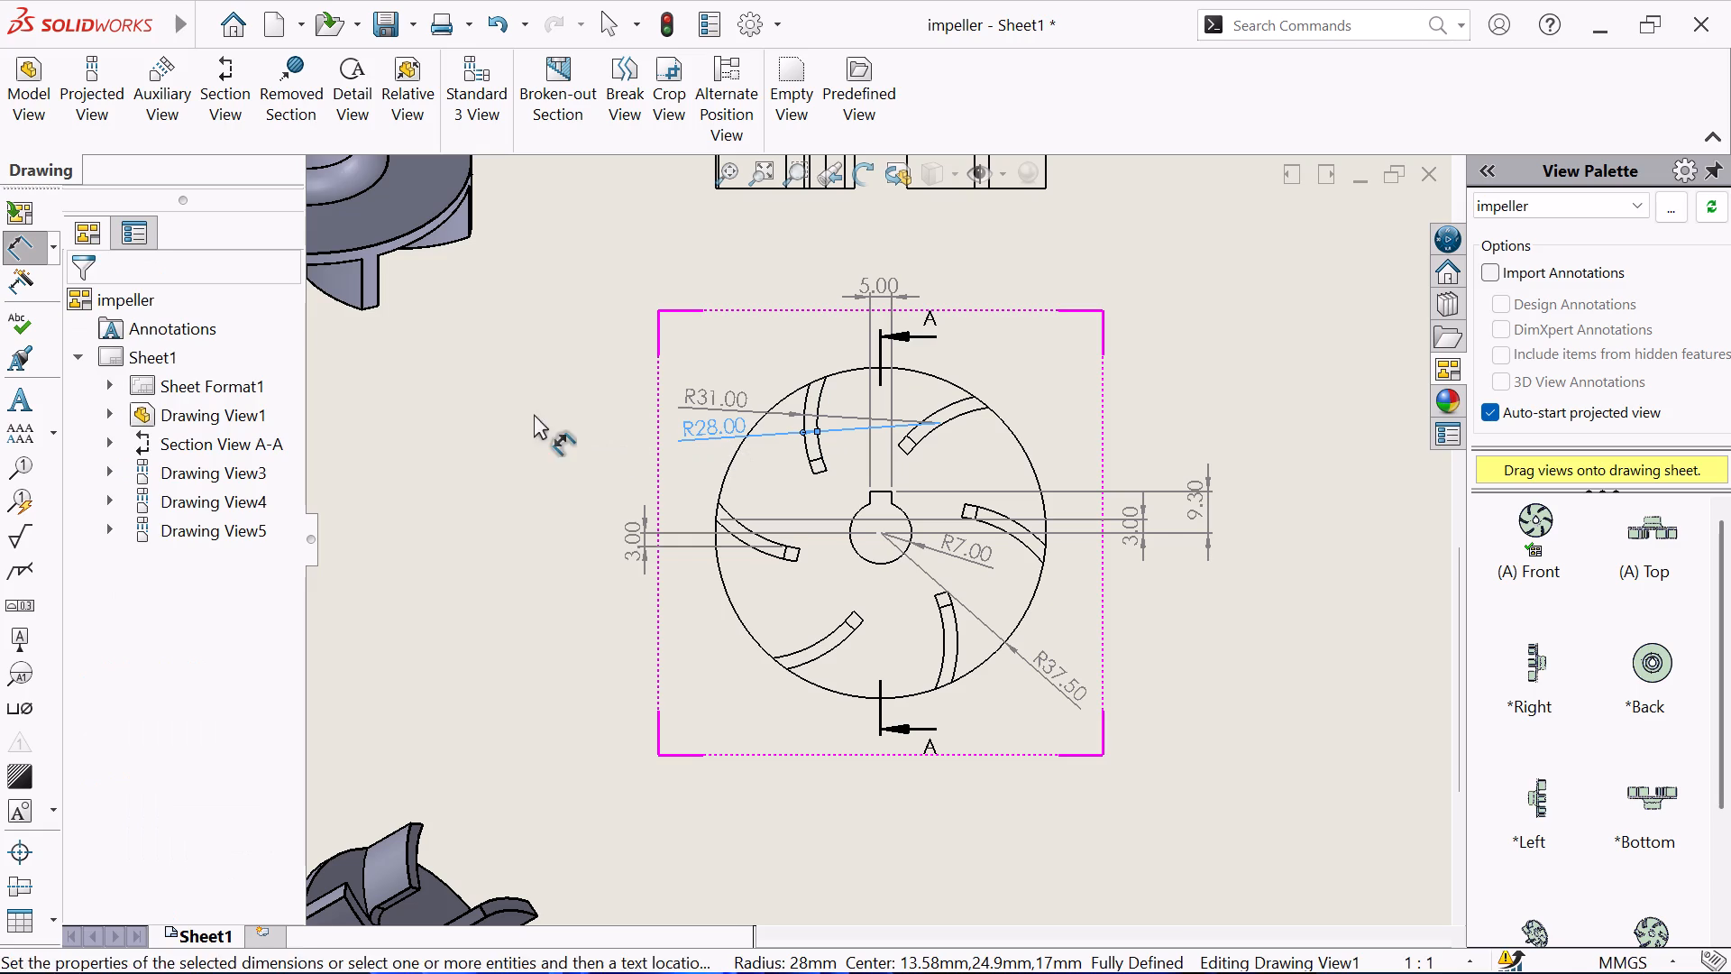
right_click(467, 402)
left_click(549, 525)
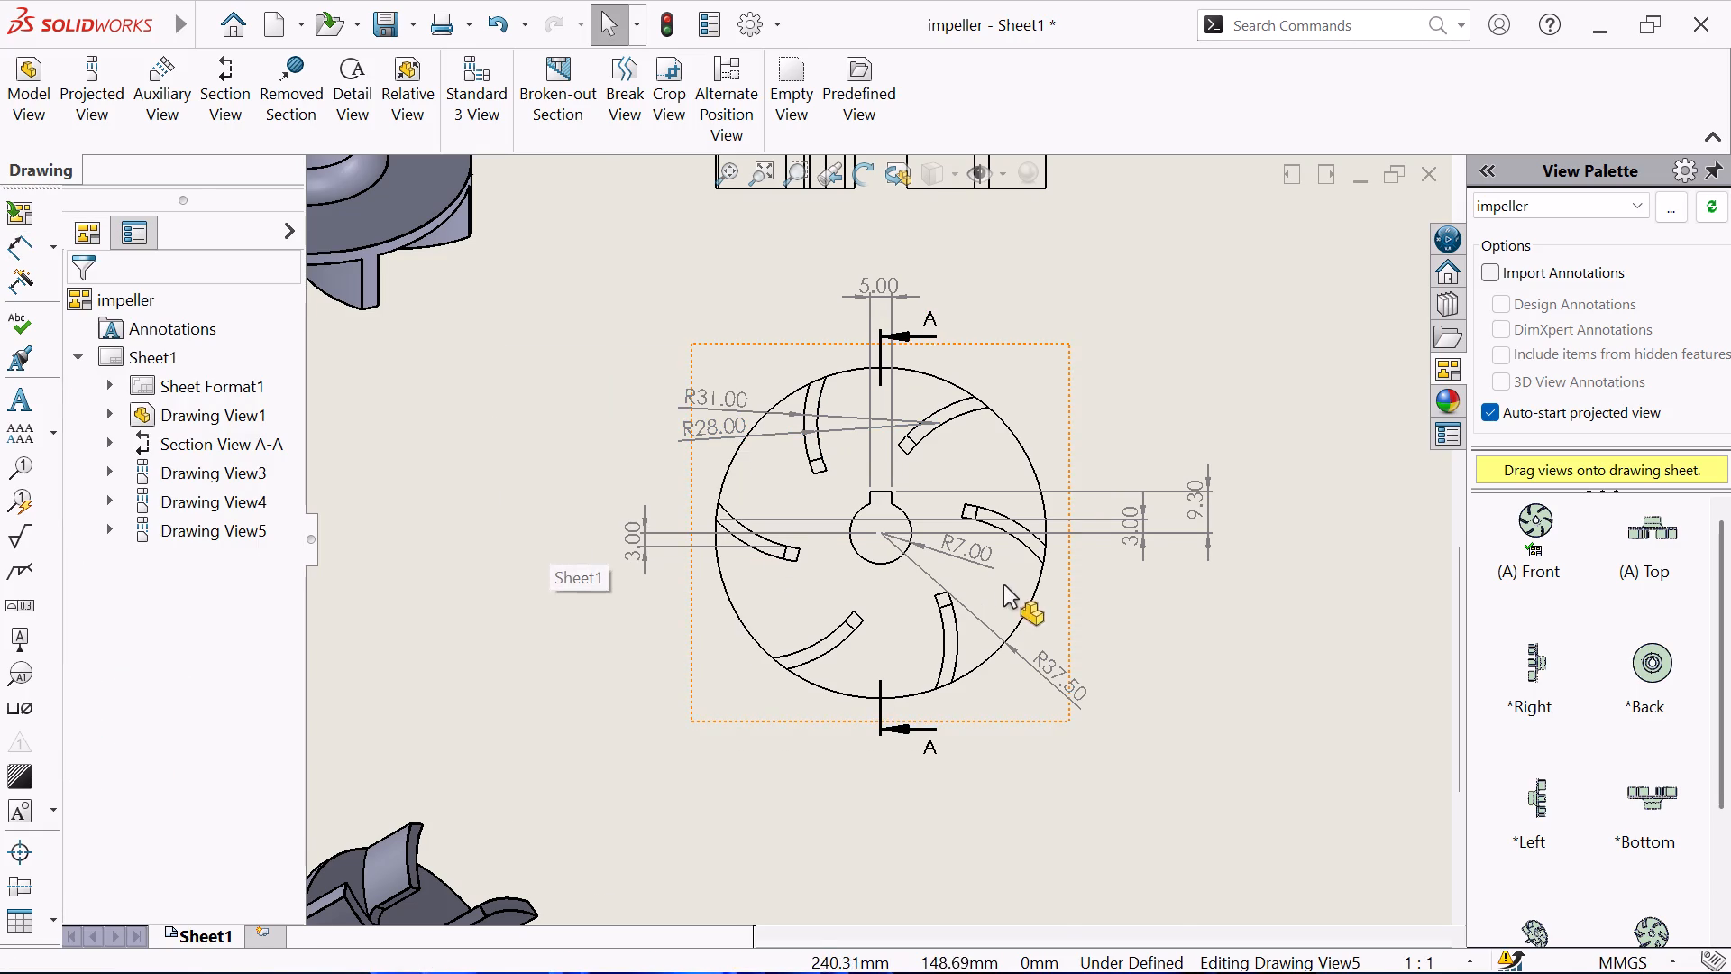
Dimension the boss's outer diameter in Section A-A, placing it to the right of the boss.
scroll(1005, 582, "up", 2)
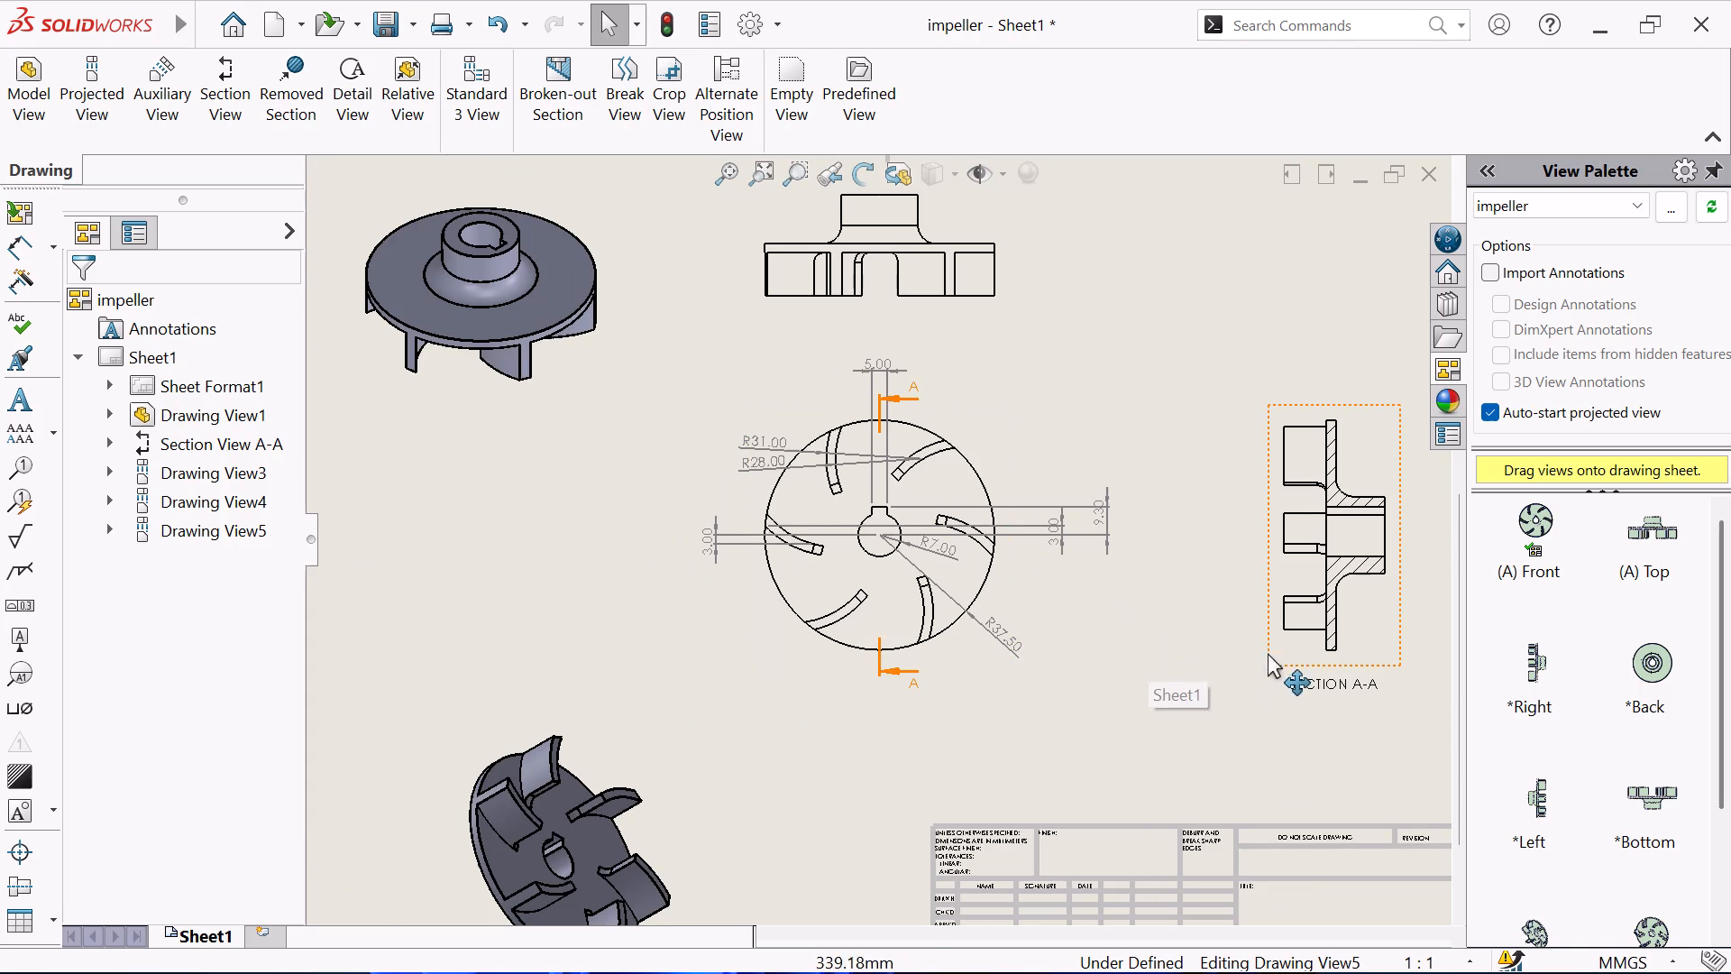
scroll(1342, 626, "up", 2)
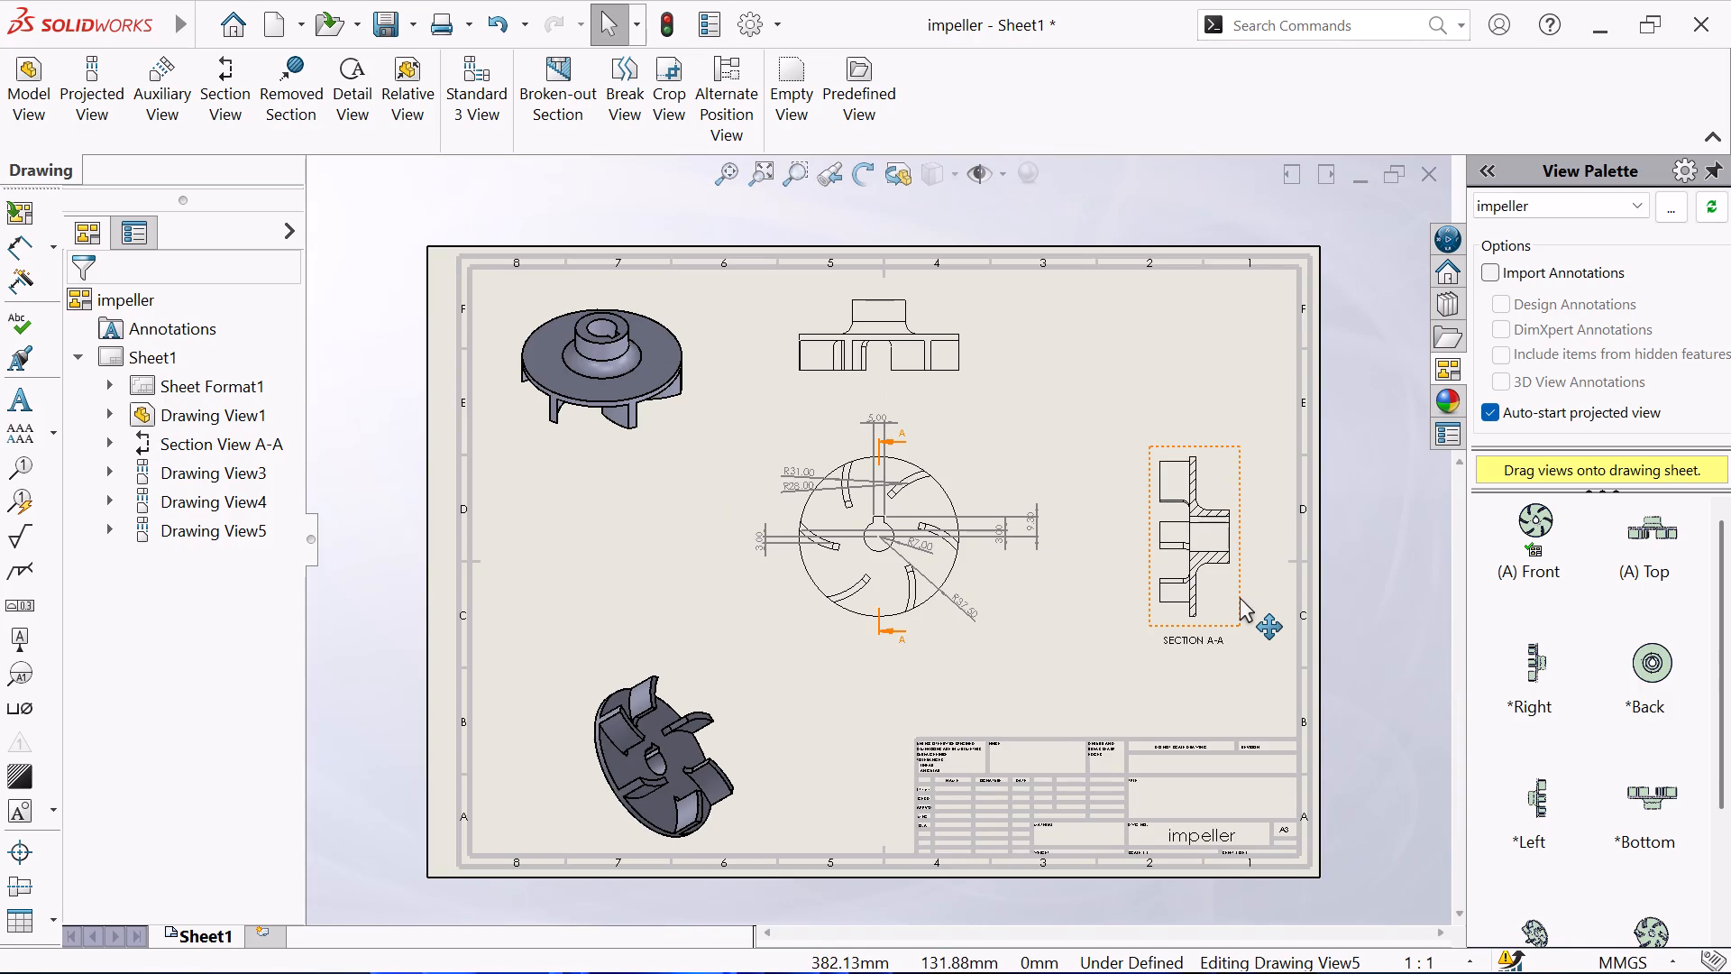
scroll(1240, 597, "down", 4)
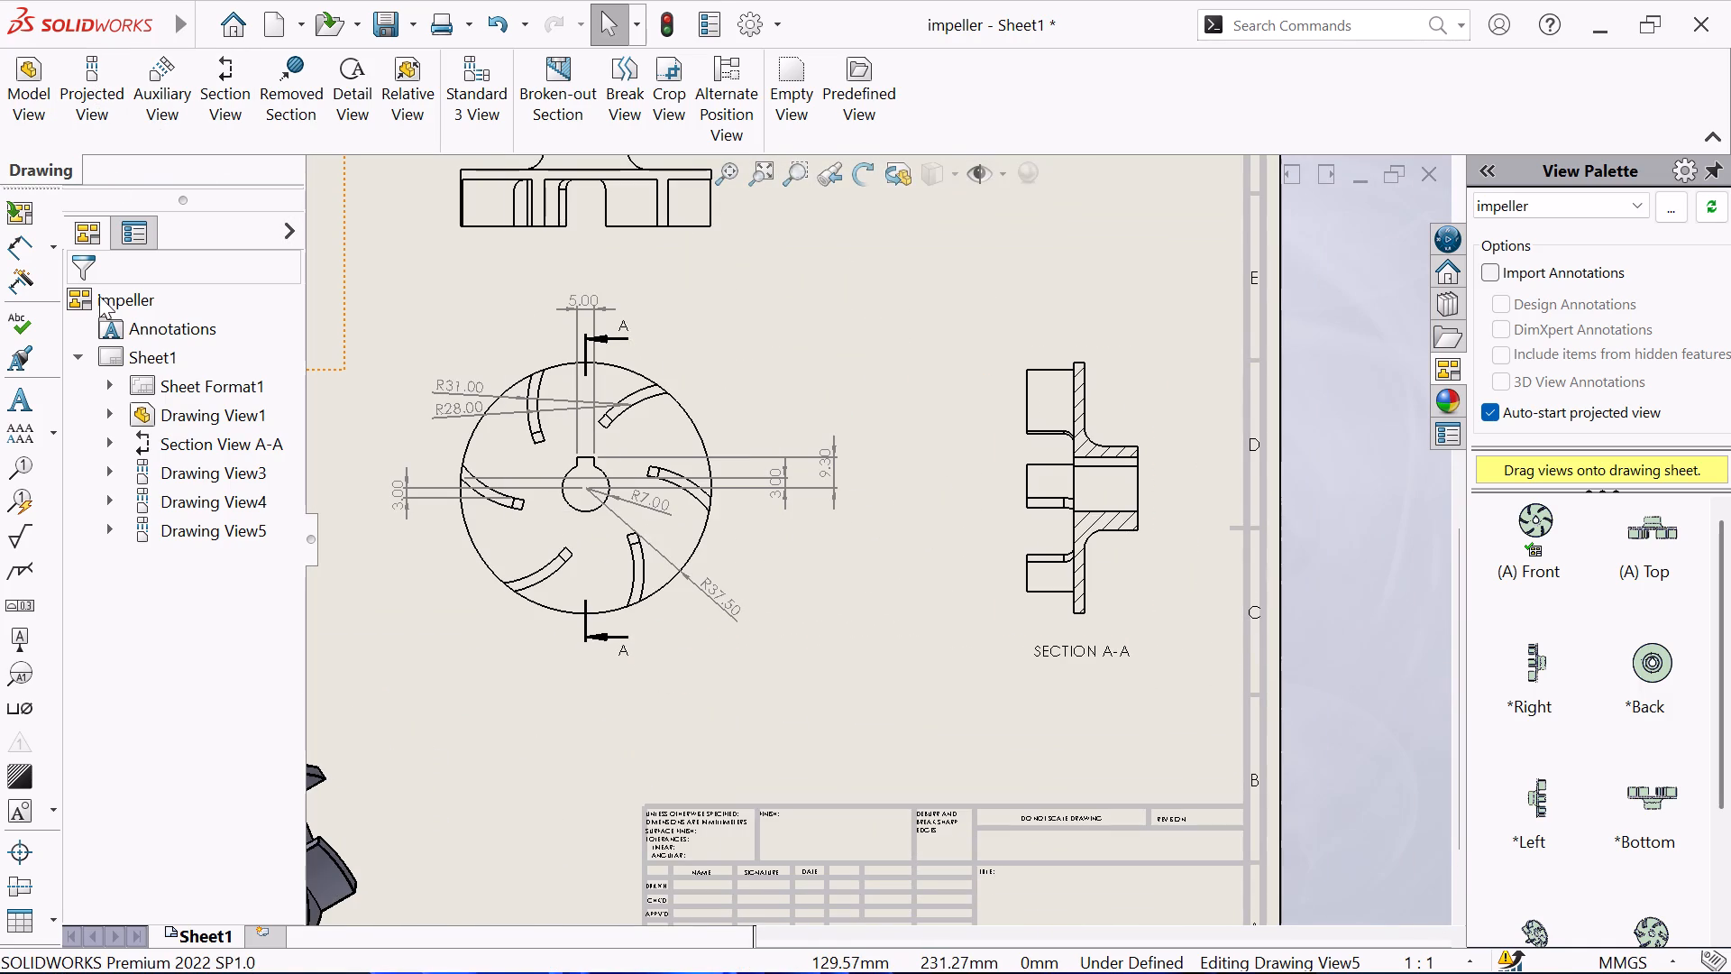
left_click(18, 246)
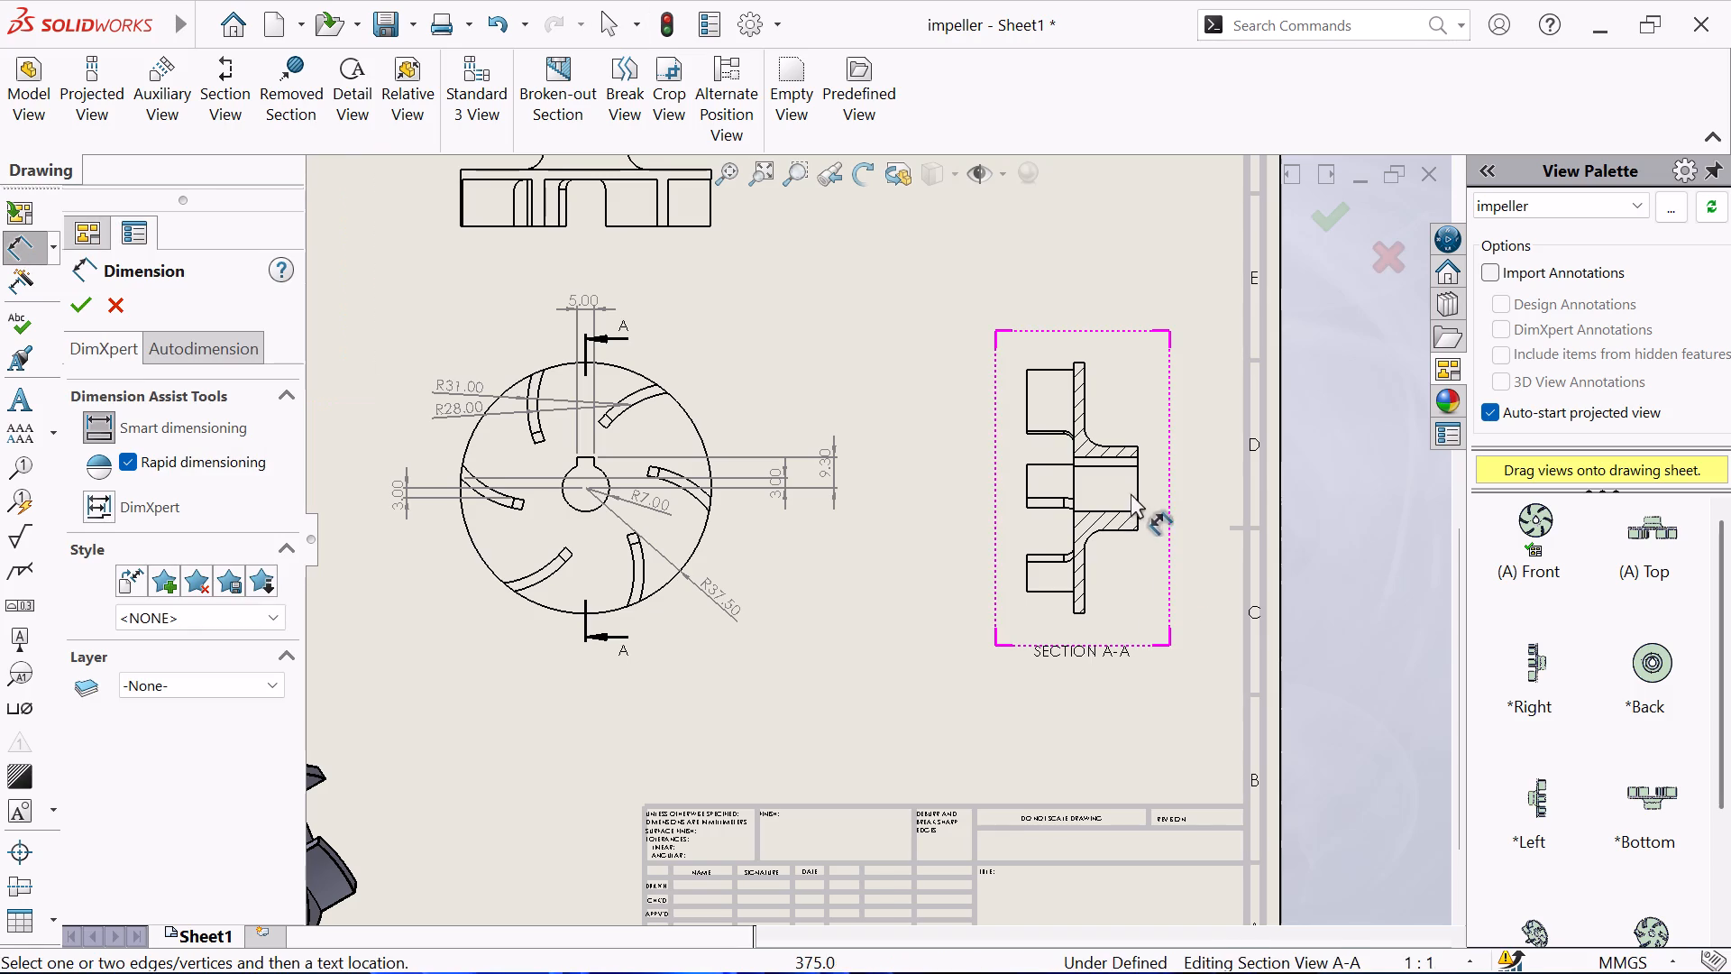
left_click(1138, 481)
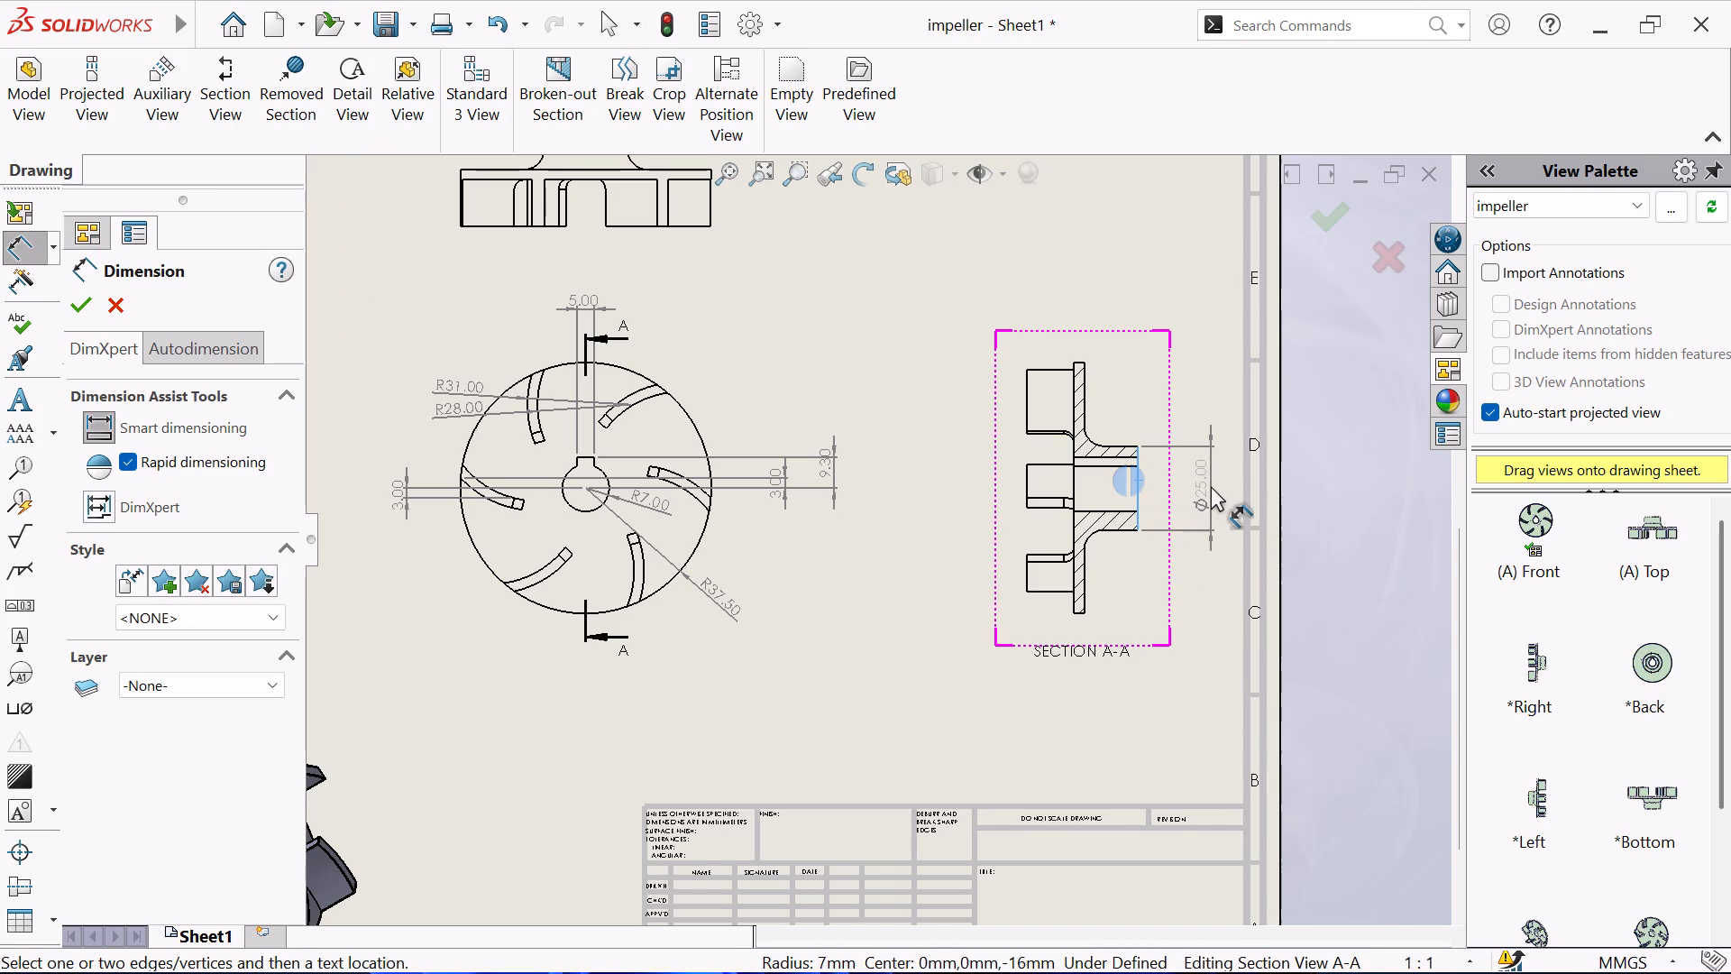
left_click(1212, 486)
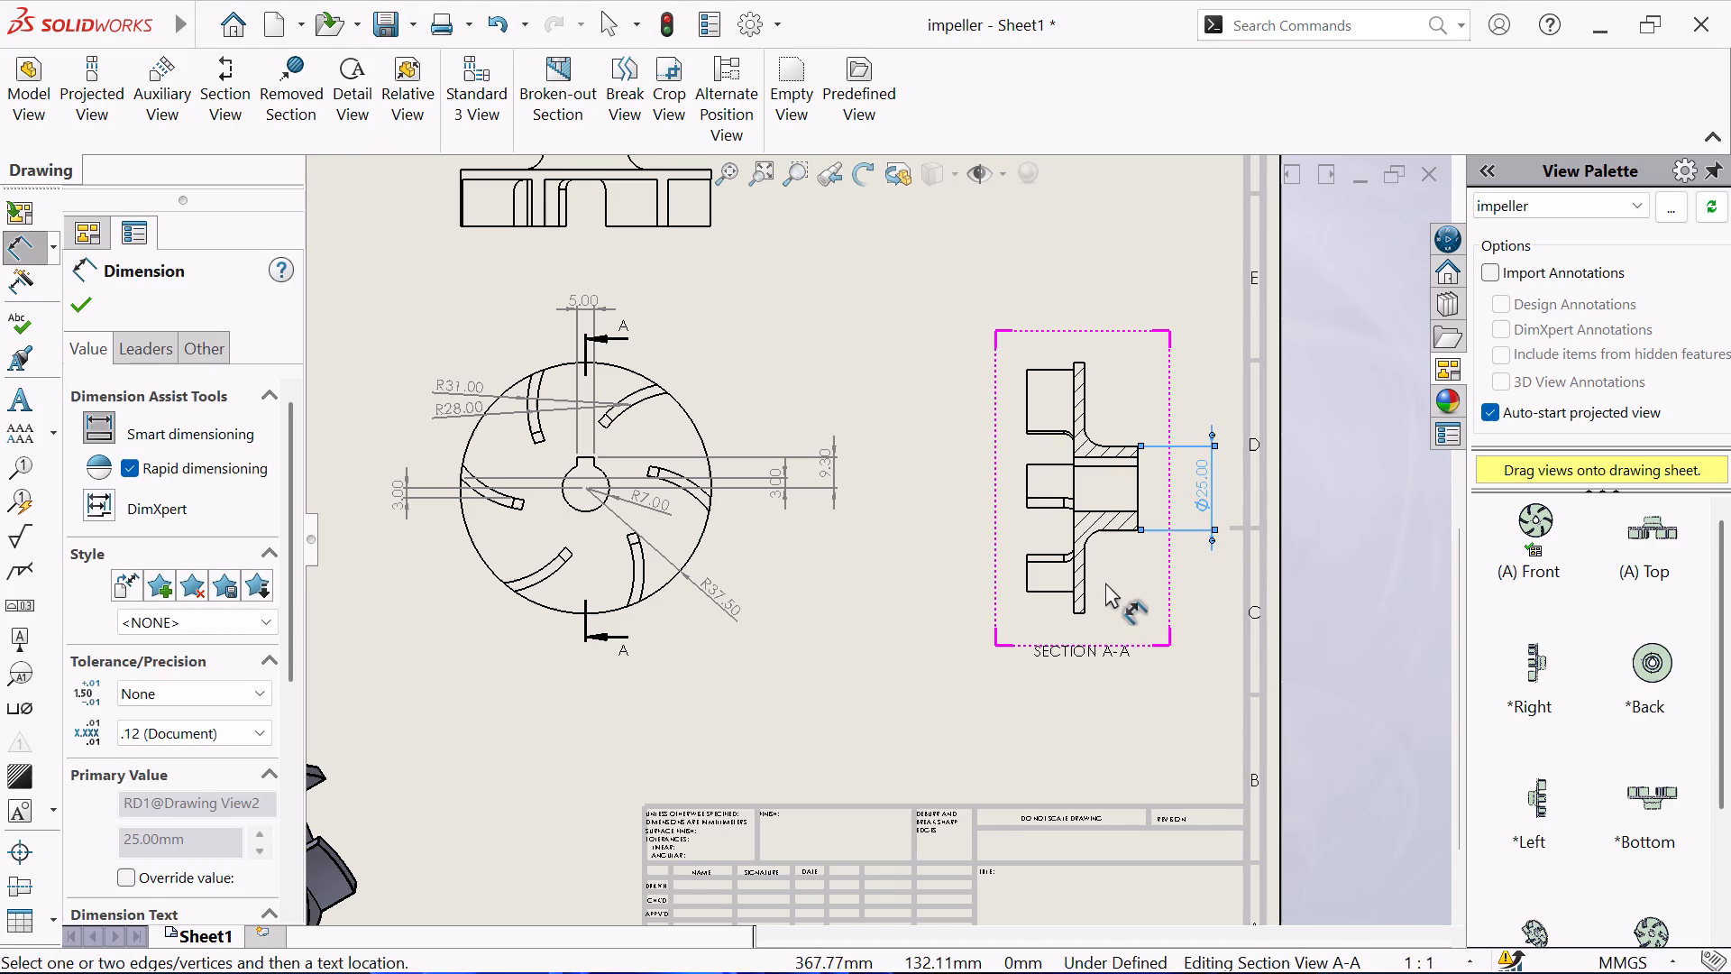
Dimension the radius of the lower fillet between boss and disc in Section A-A, placing the text below the boss.
left_click(1091, 534)
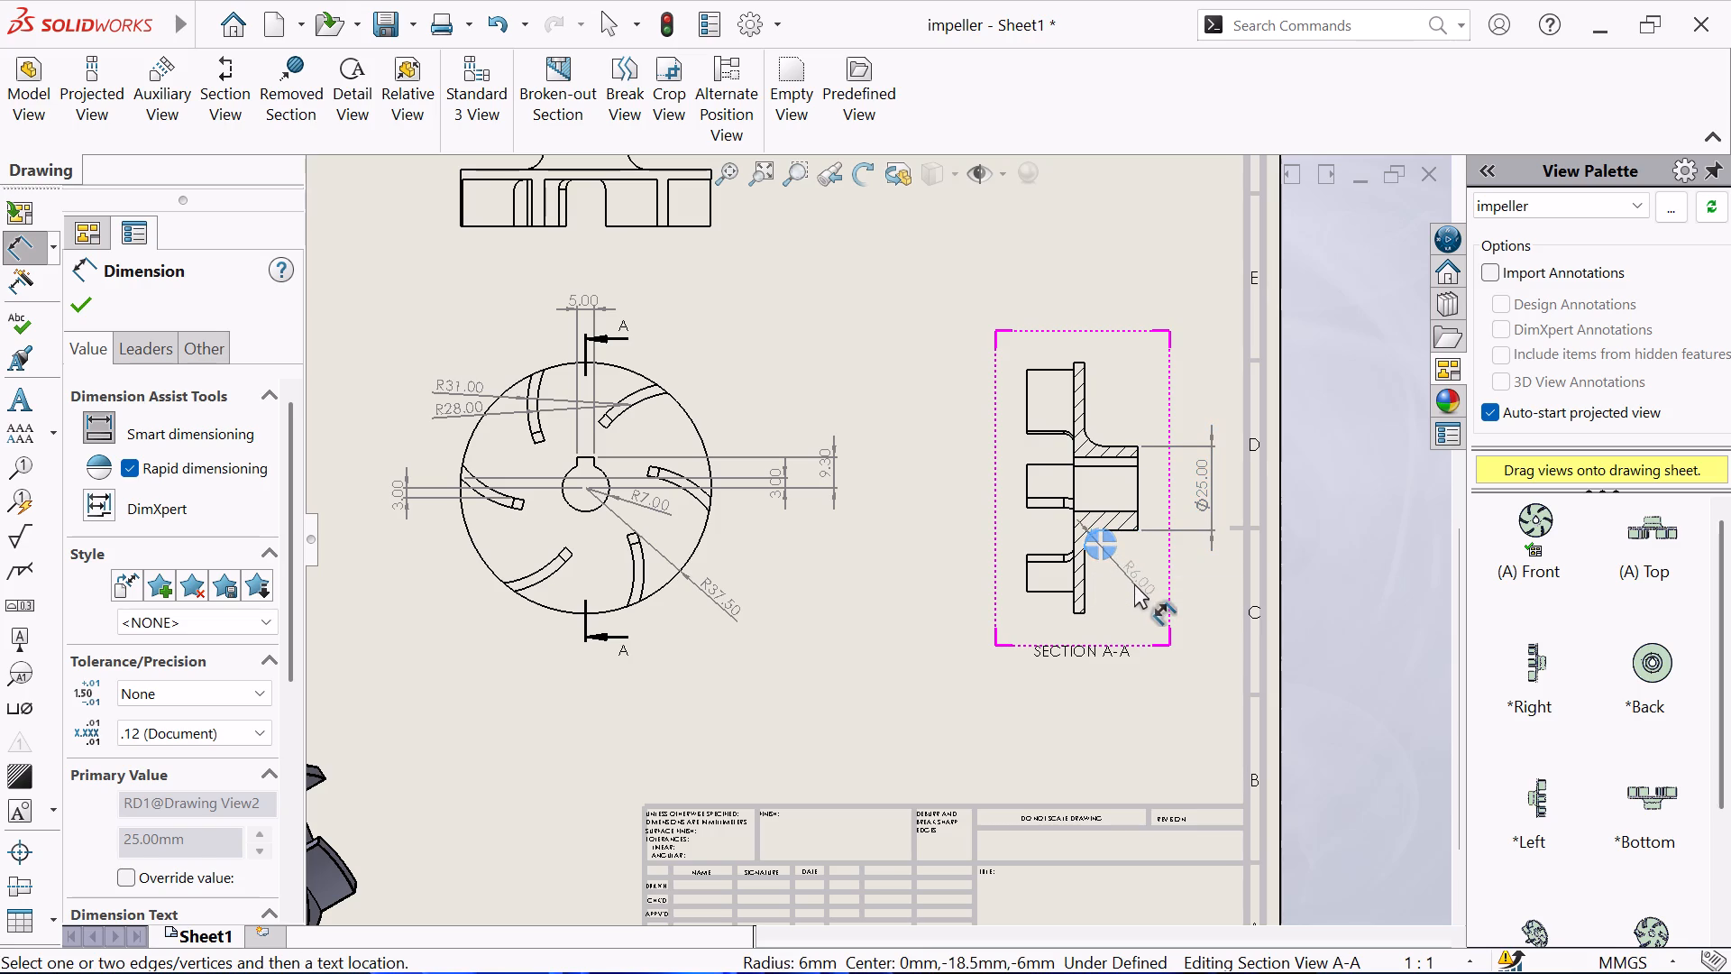
left_click(1134, 583)
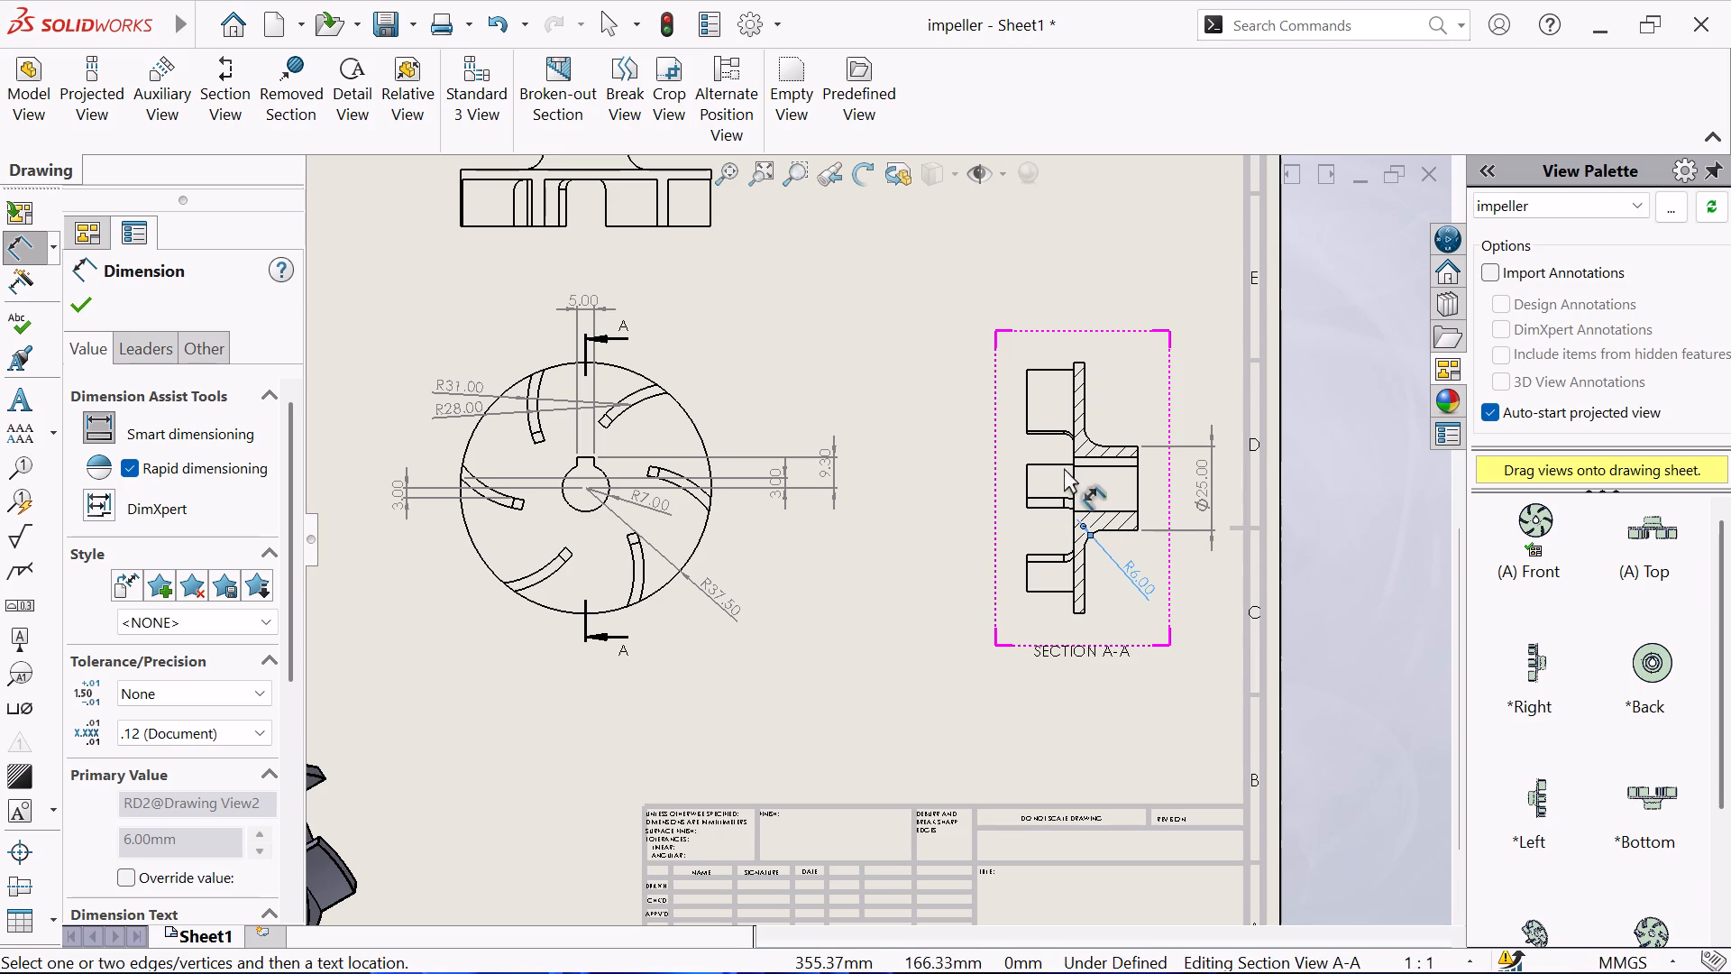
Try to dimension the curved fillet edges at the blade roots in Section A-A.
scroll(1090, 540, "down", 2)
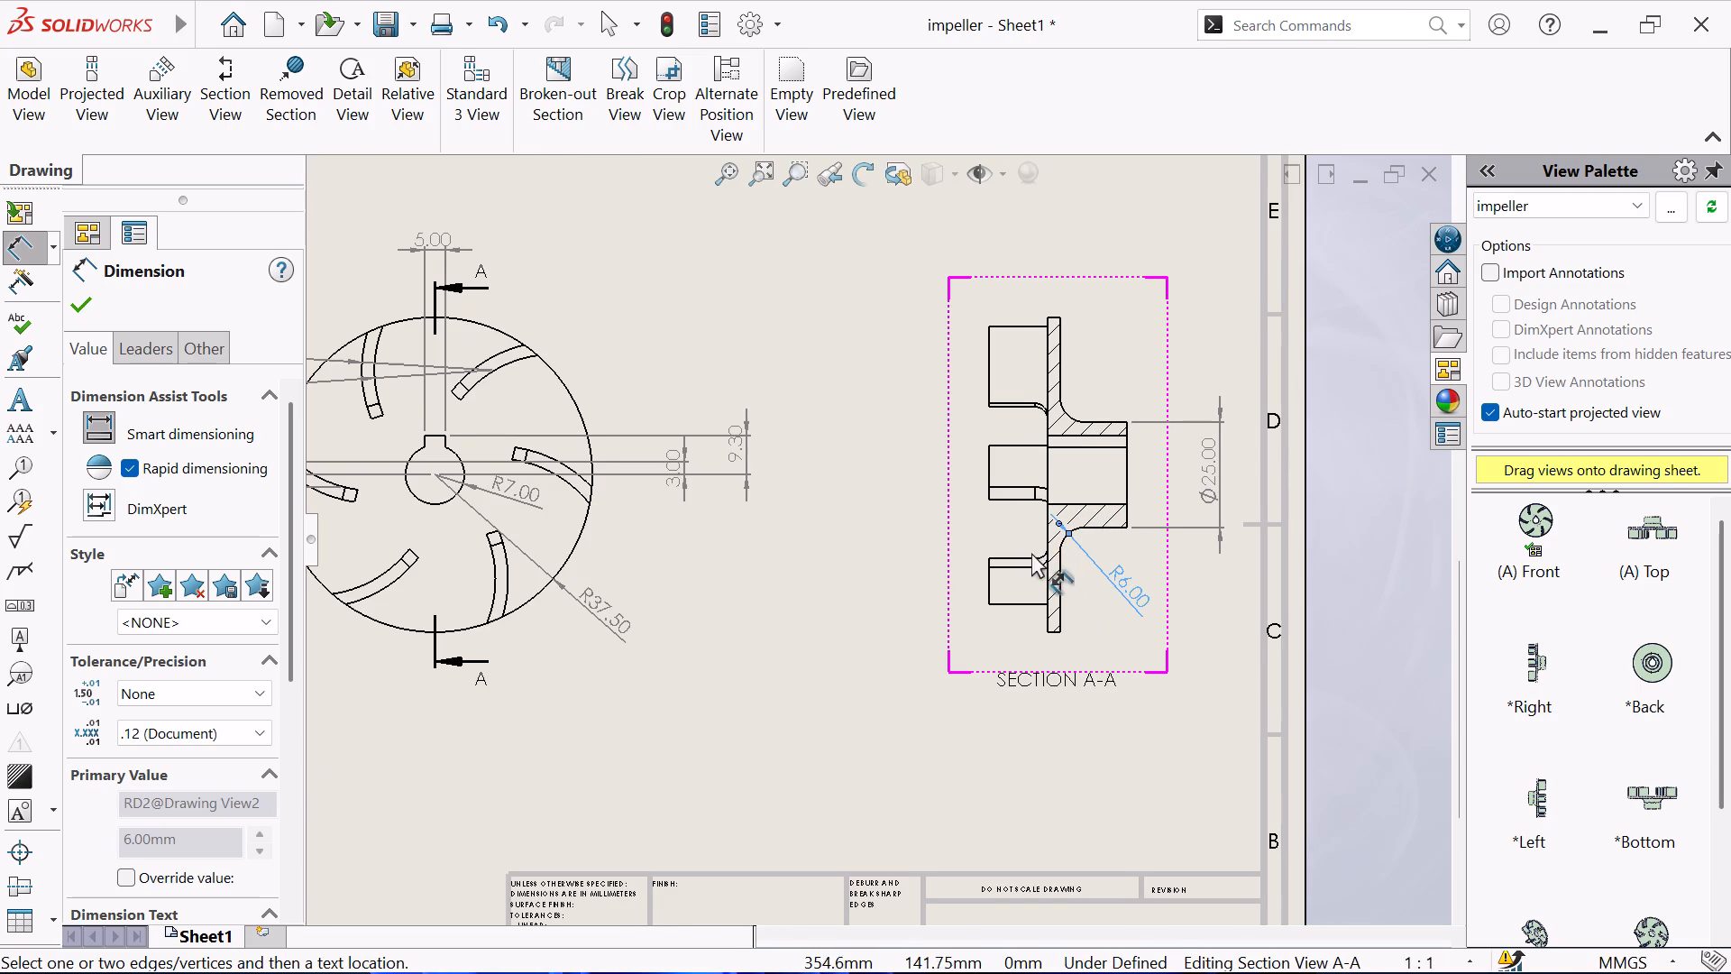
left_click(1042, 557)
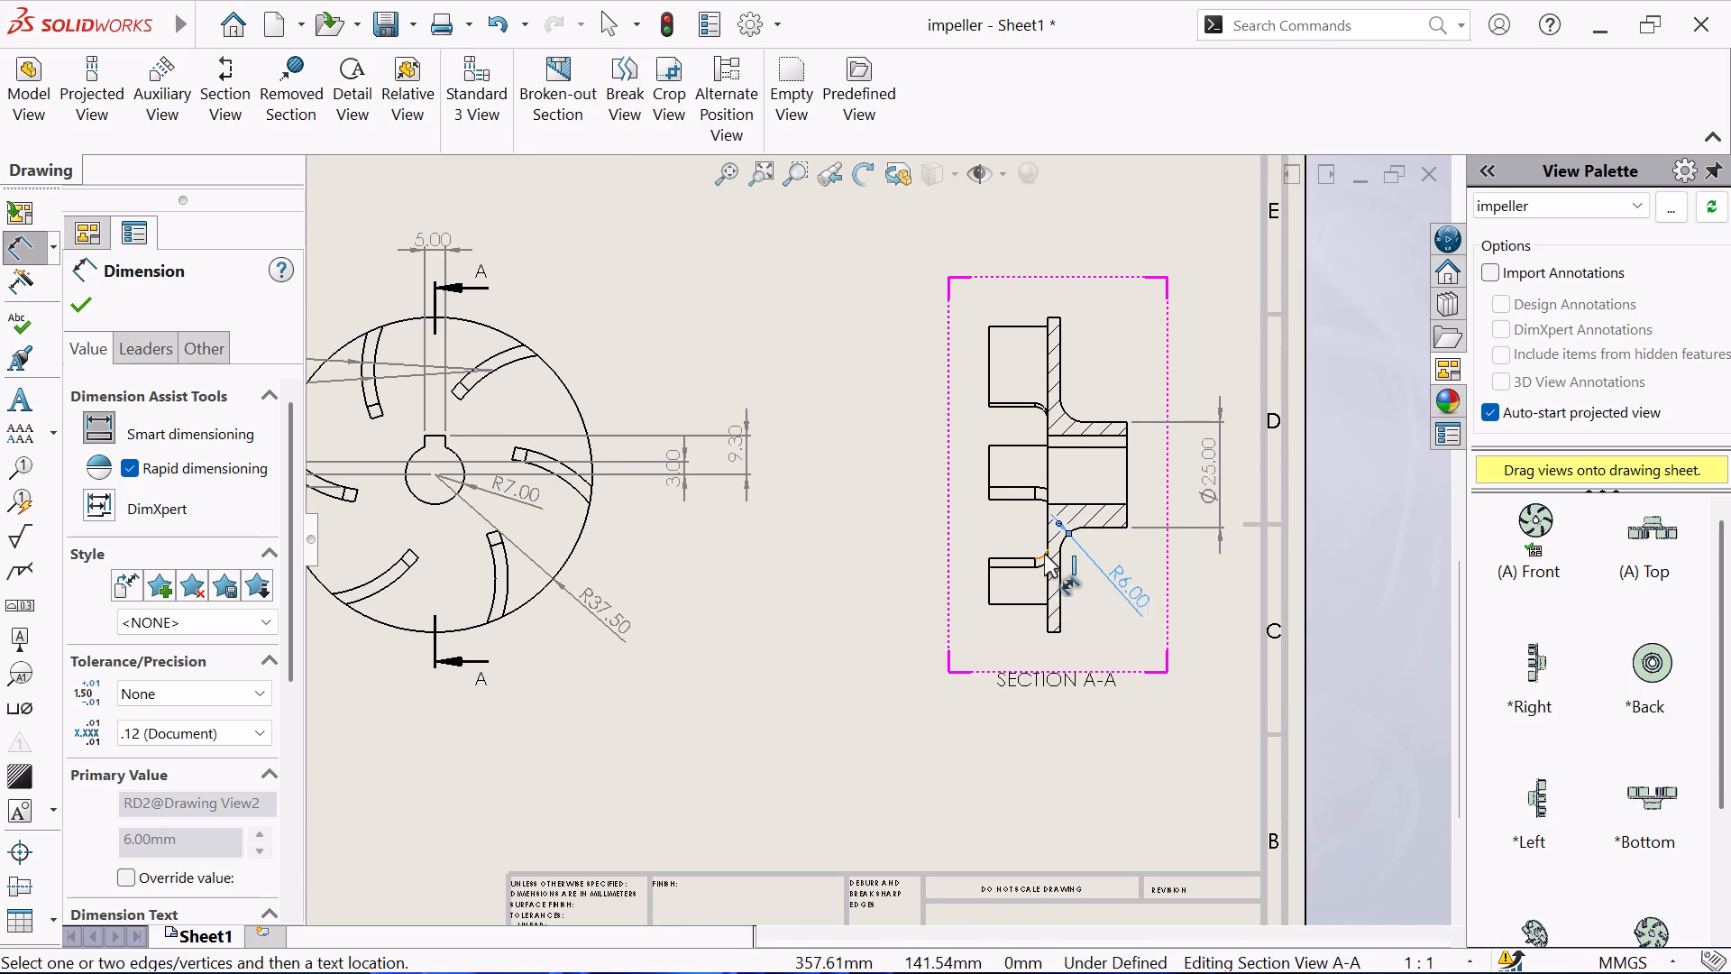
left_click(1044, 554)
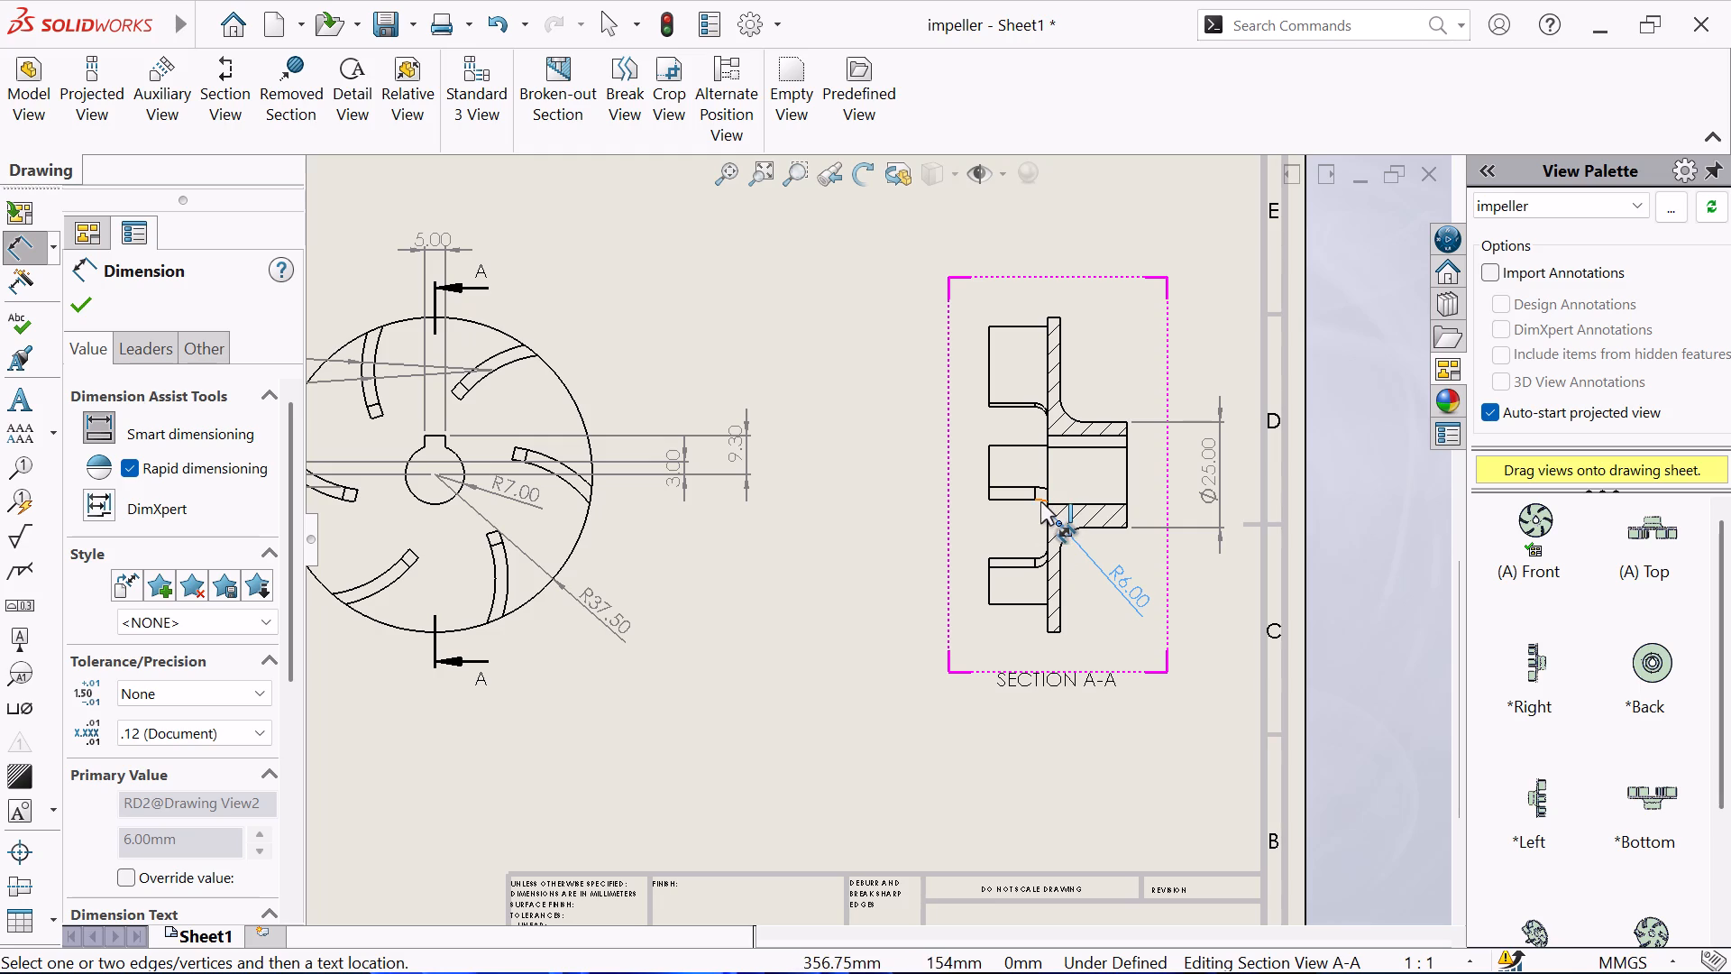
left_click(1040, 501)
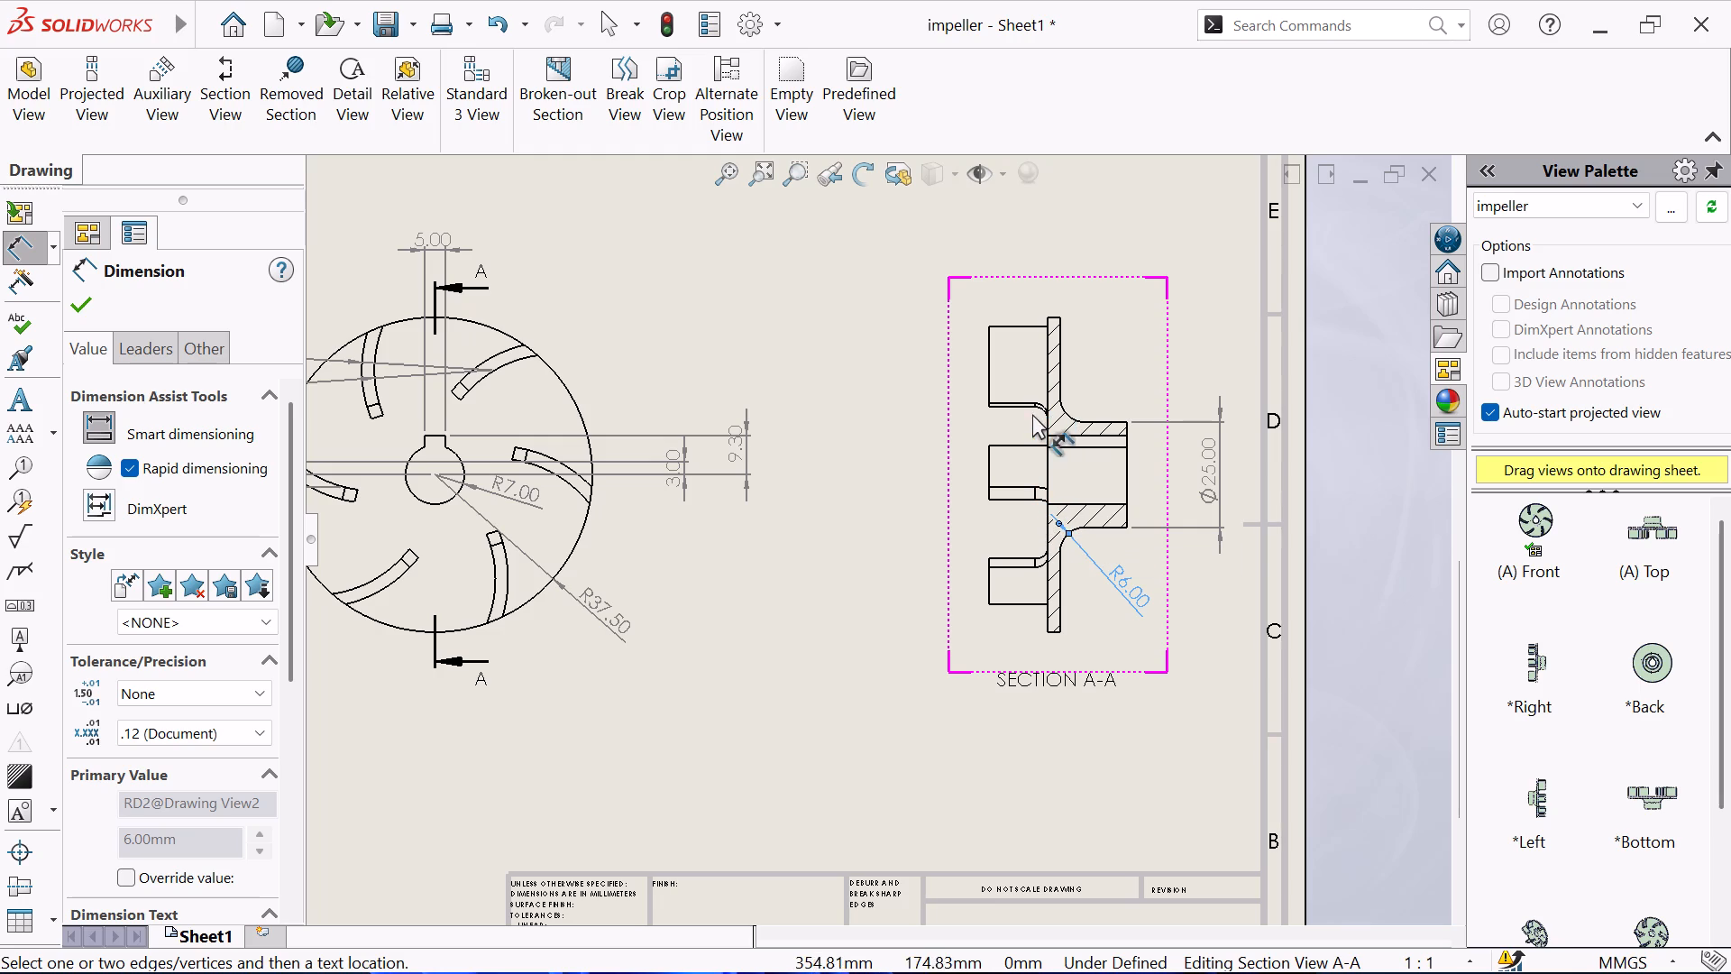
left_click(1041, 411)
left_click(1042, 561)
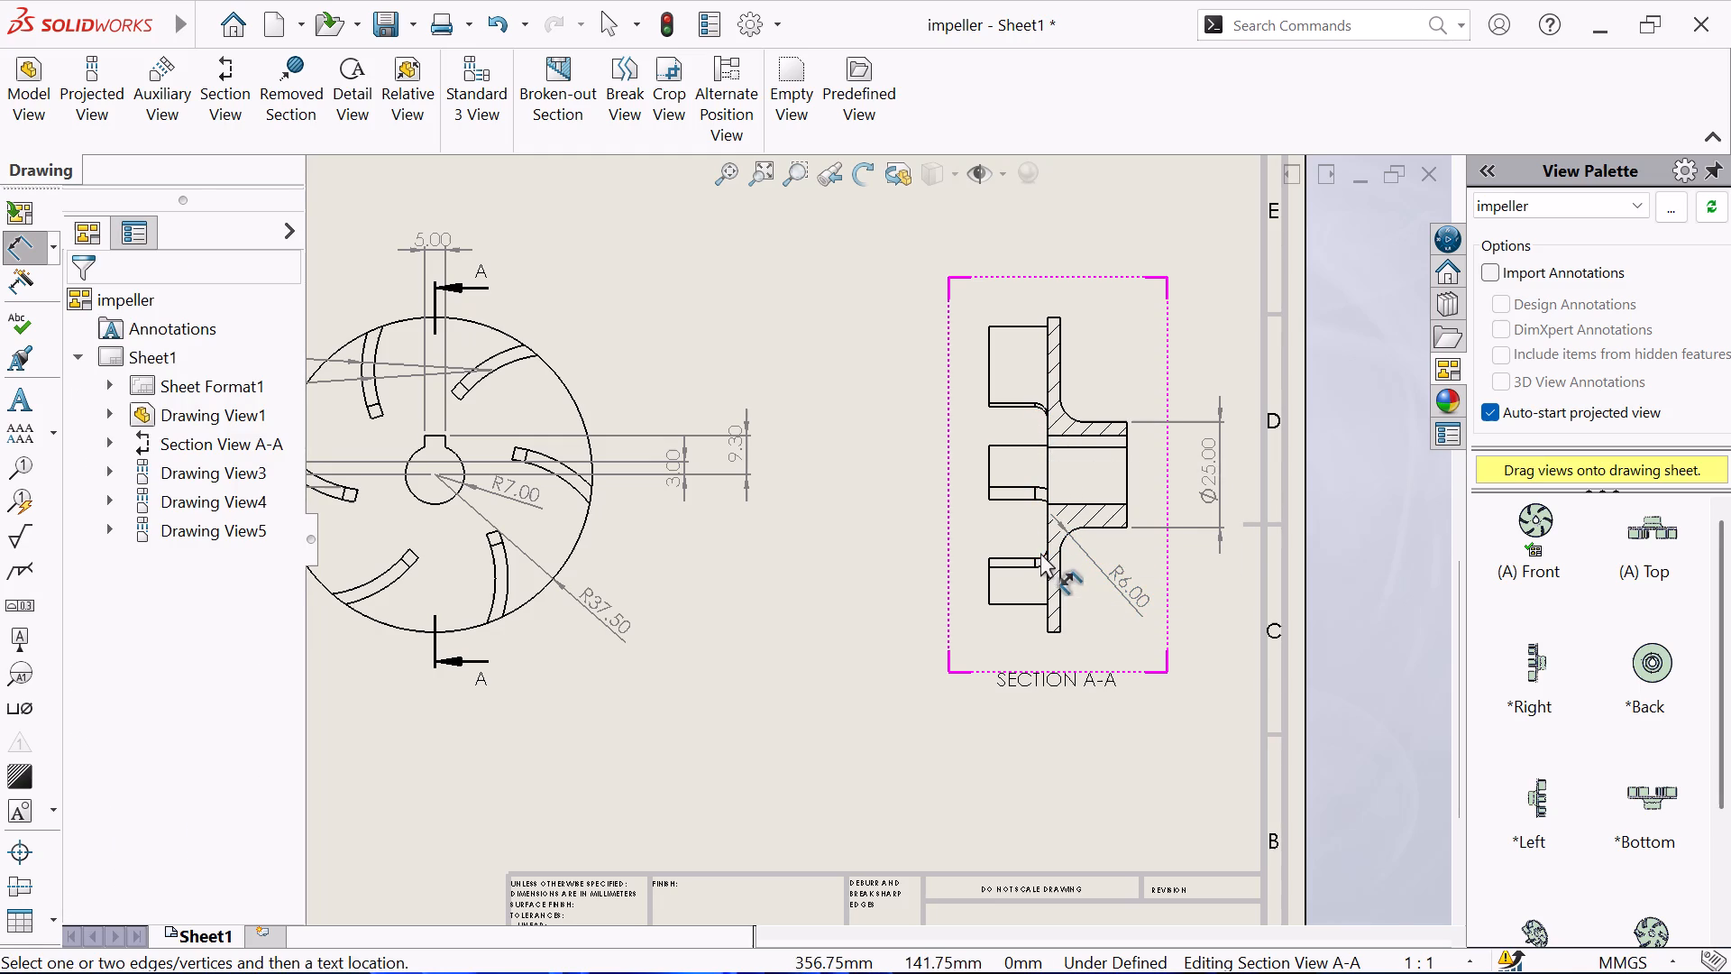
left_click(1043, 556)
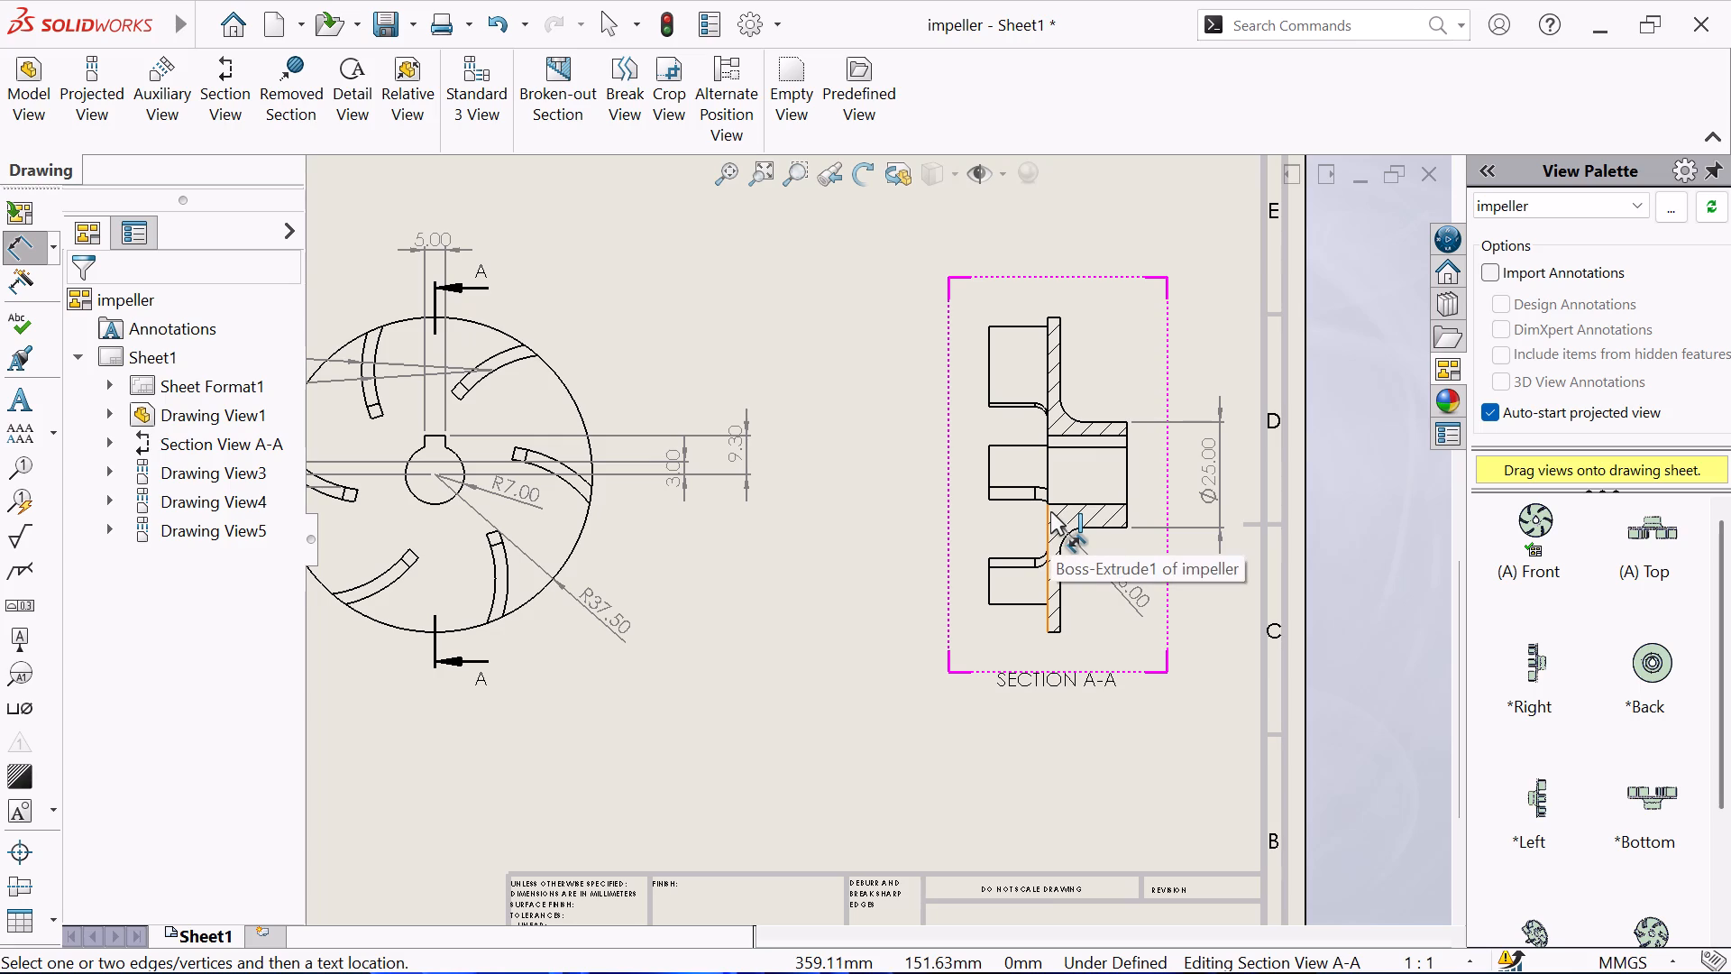
Dimension the disc's thickness in Section A-A, placing the text just below the disc's lower end.
left_click(1054, 631)
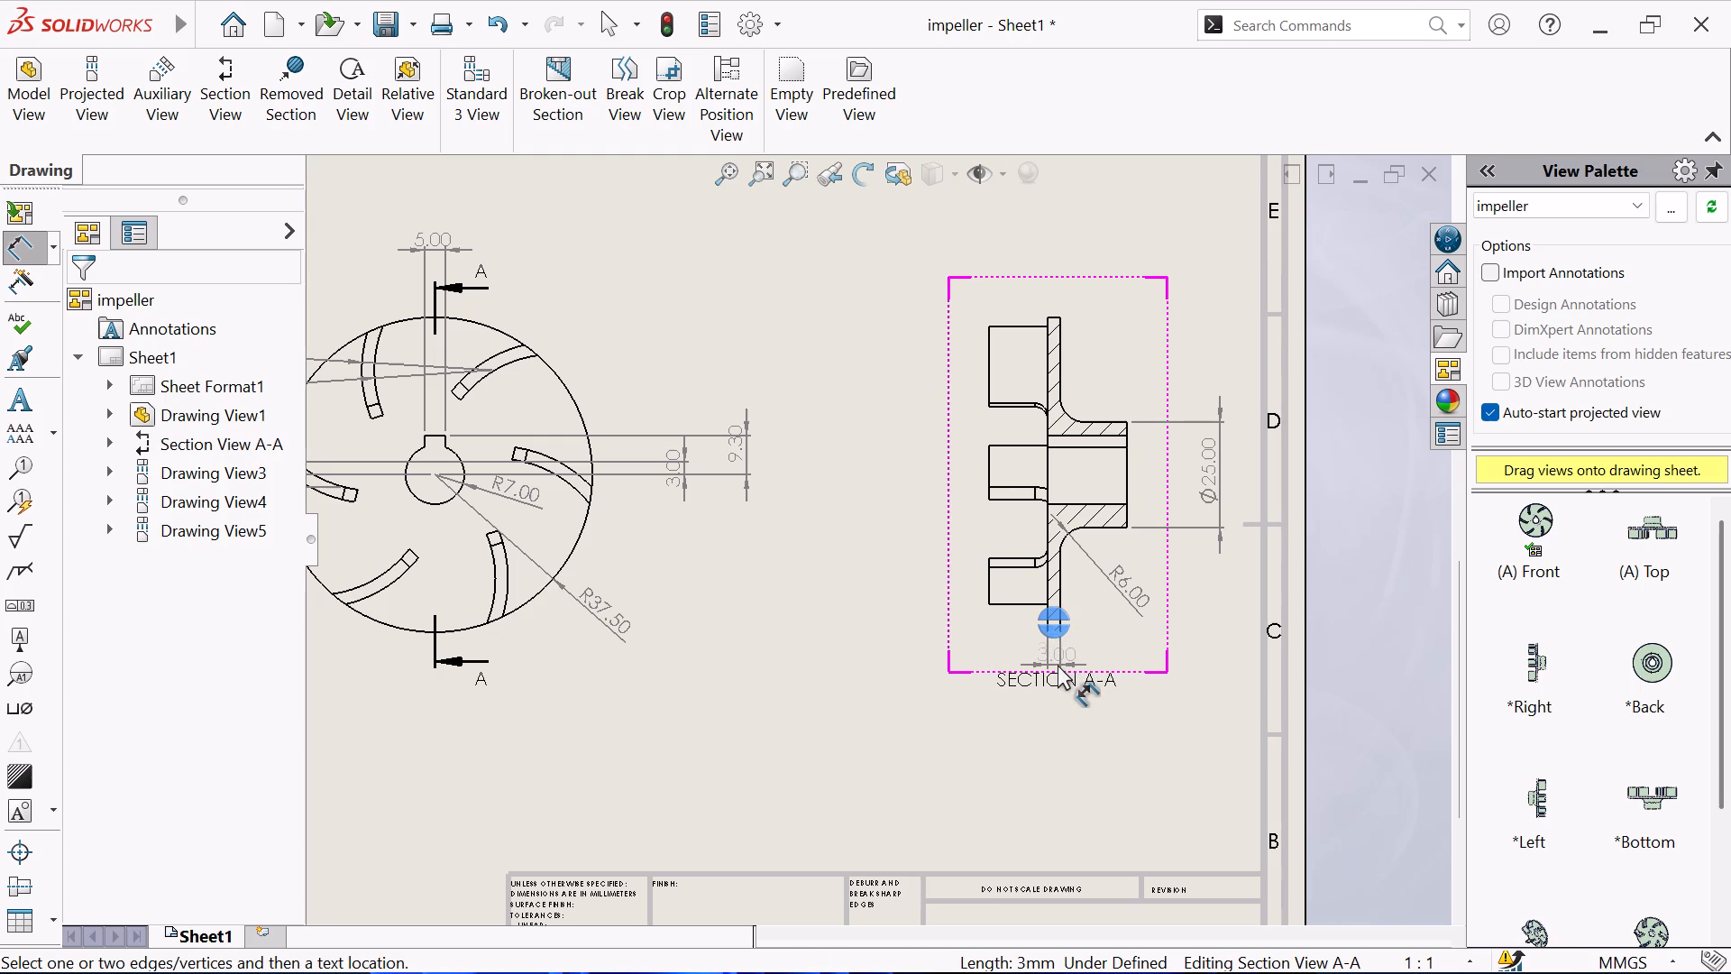
left_click(1058, 666)
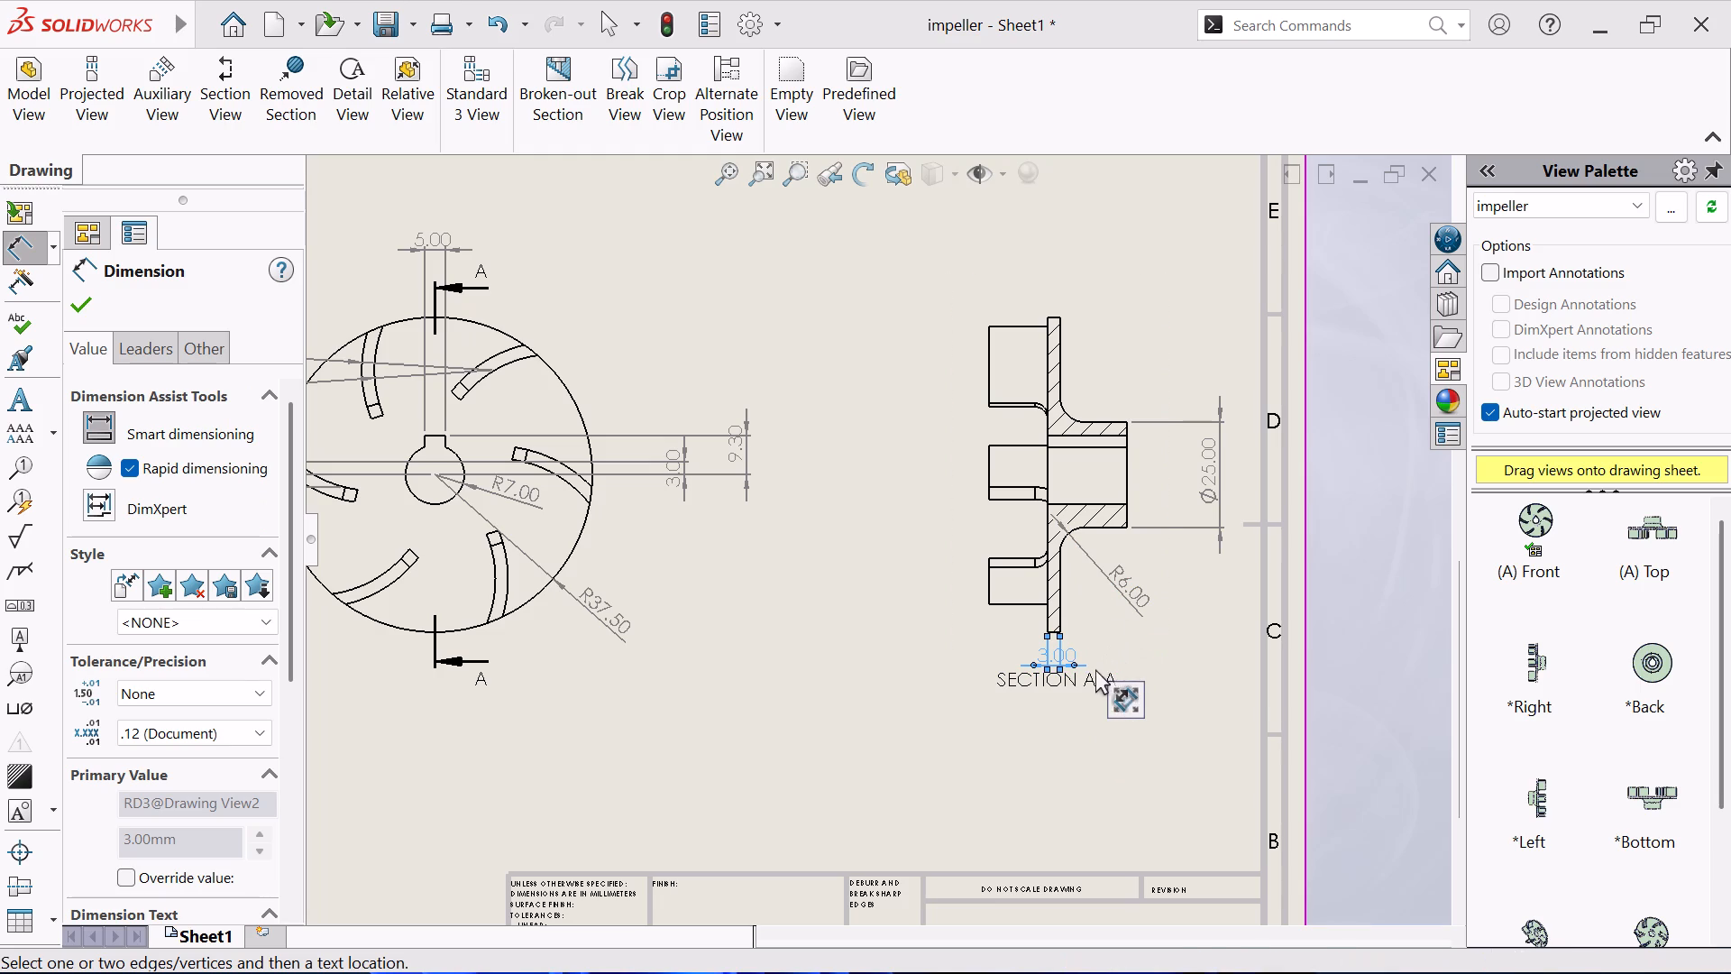
Dimension the distance from the disc's boss-side face to the boss's end face in Section A-A, placing it above the view.
left_click(1063, 357)
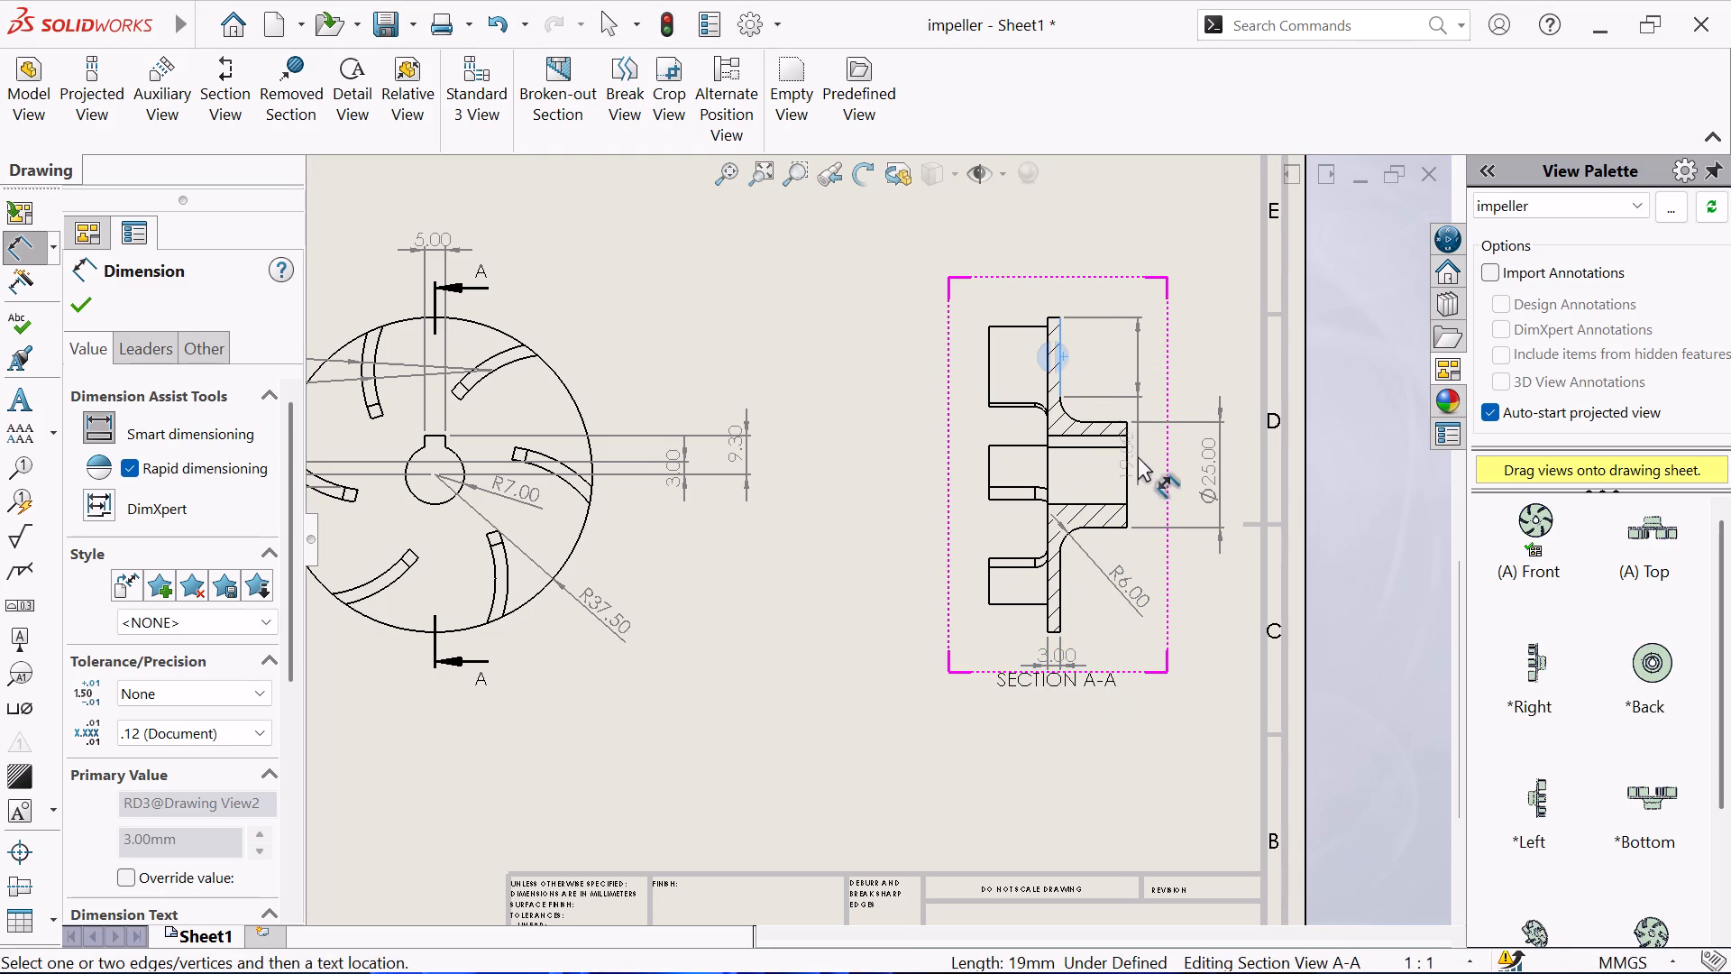
left_click(1128, 468)
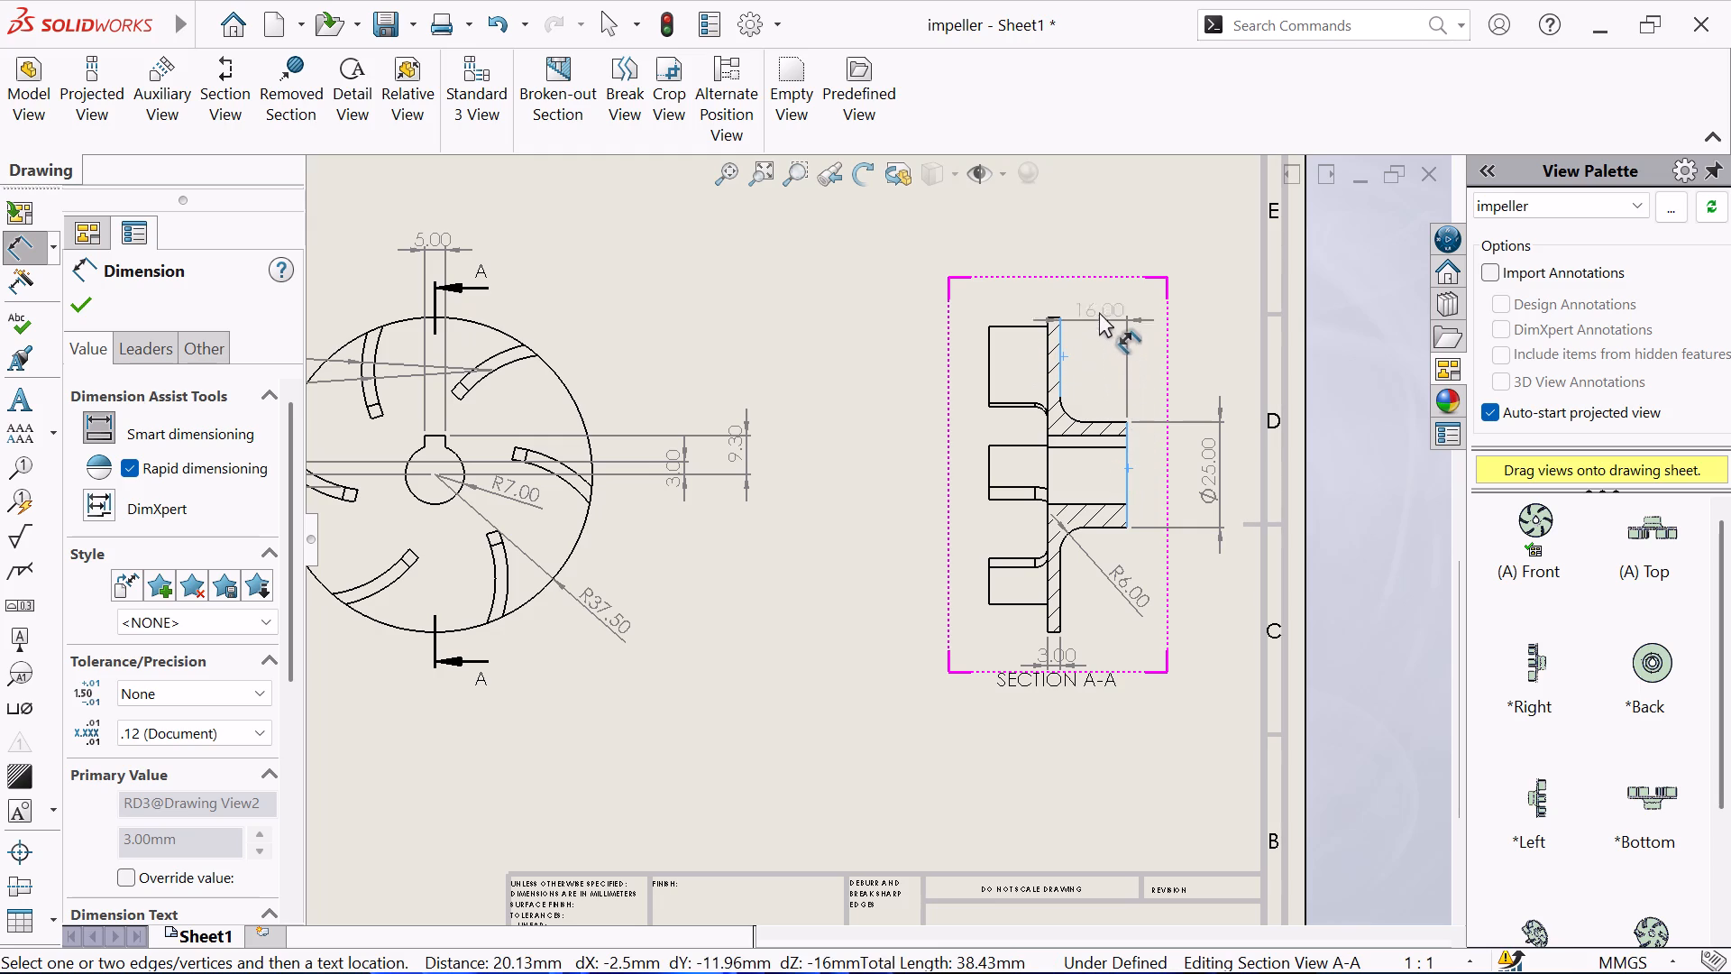
left_click(1097, 295)
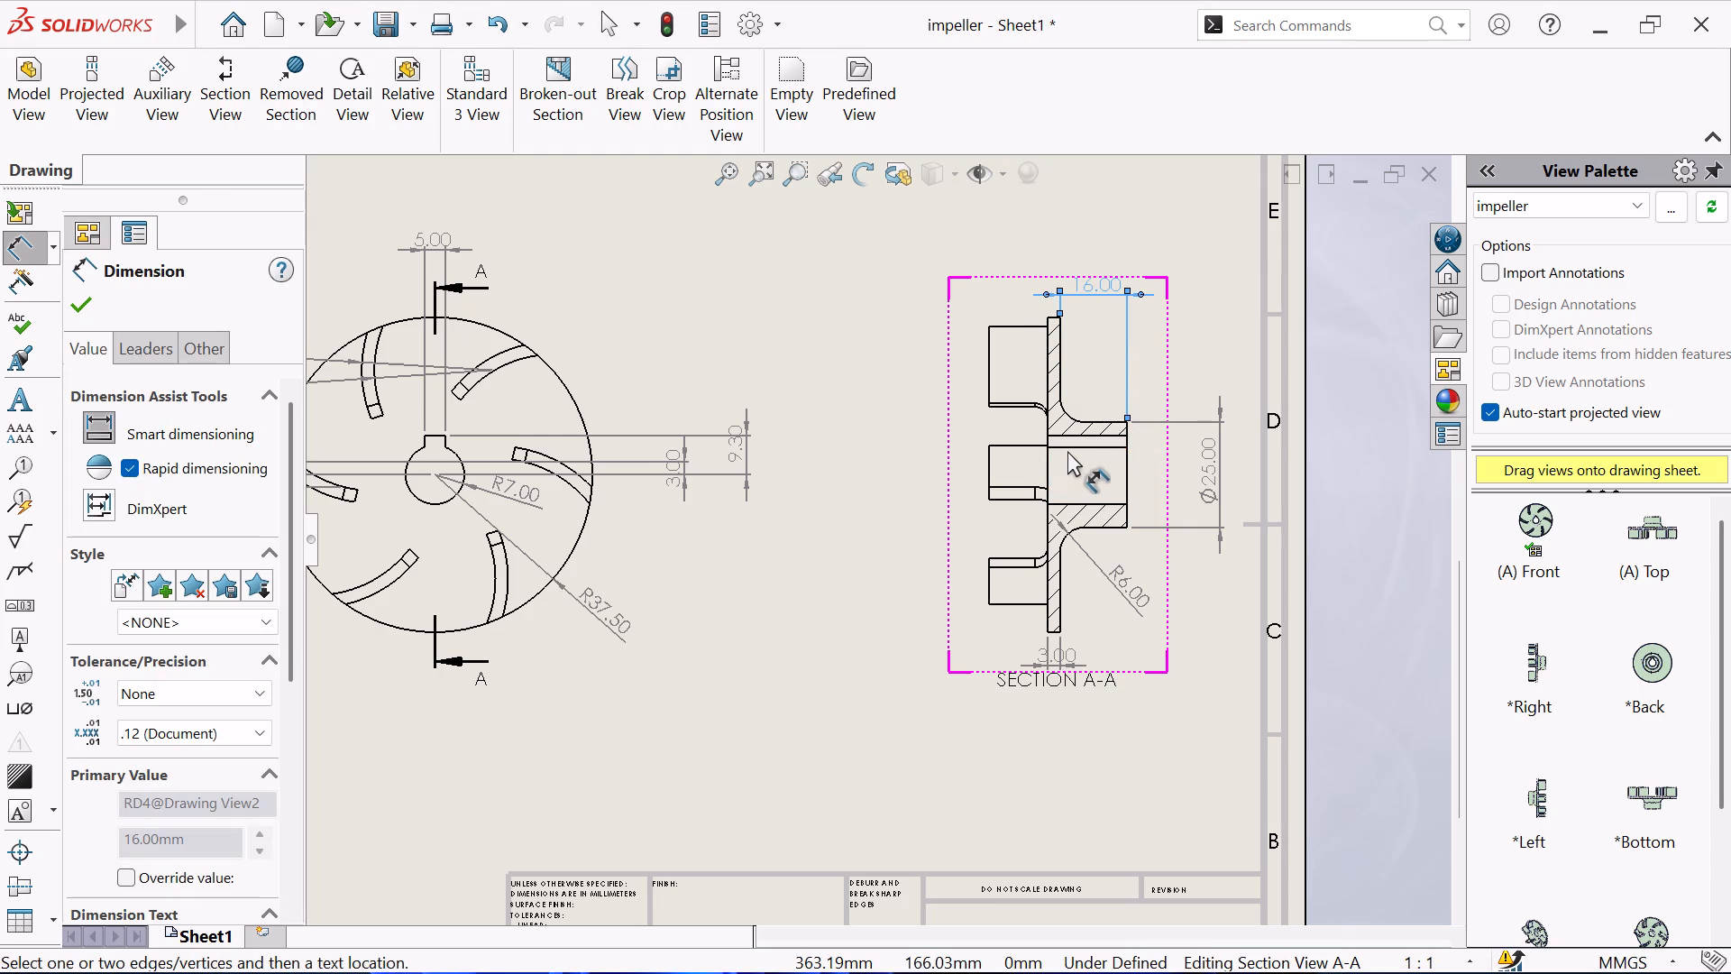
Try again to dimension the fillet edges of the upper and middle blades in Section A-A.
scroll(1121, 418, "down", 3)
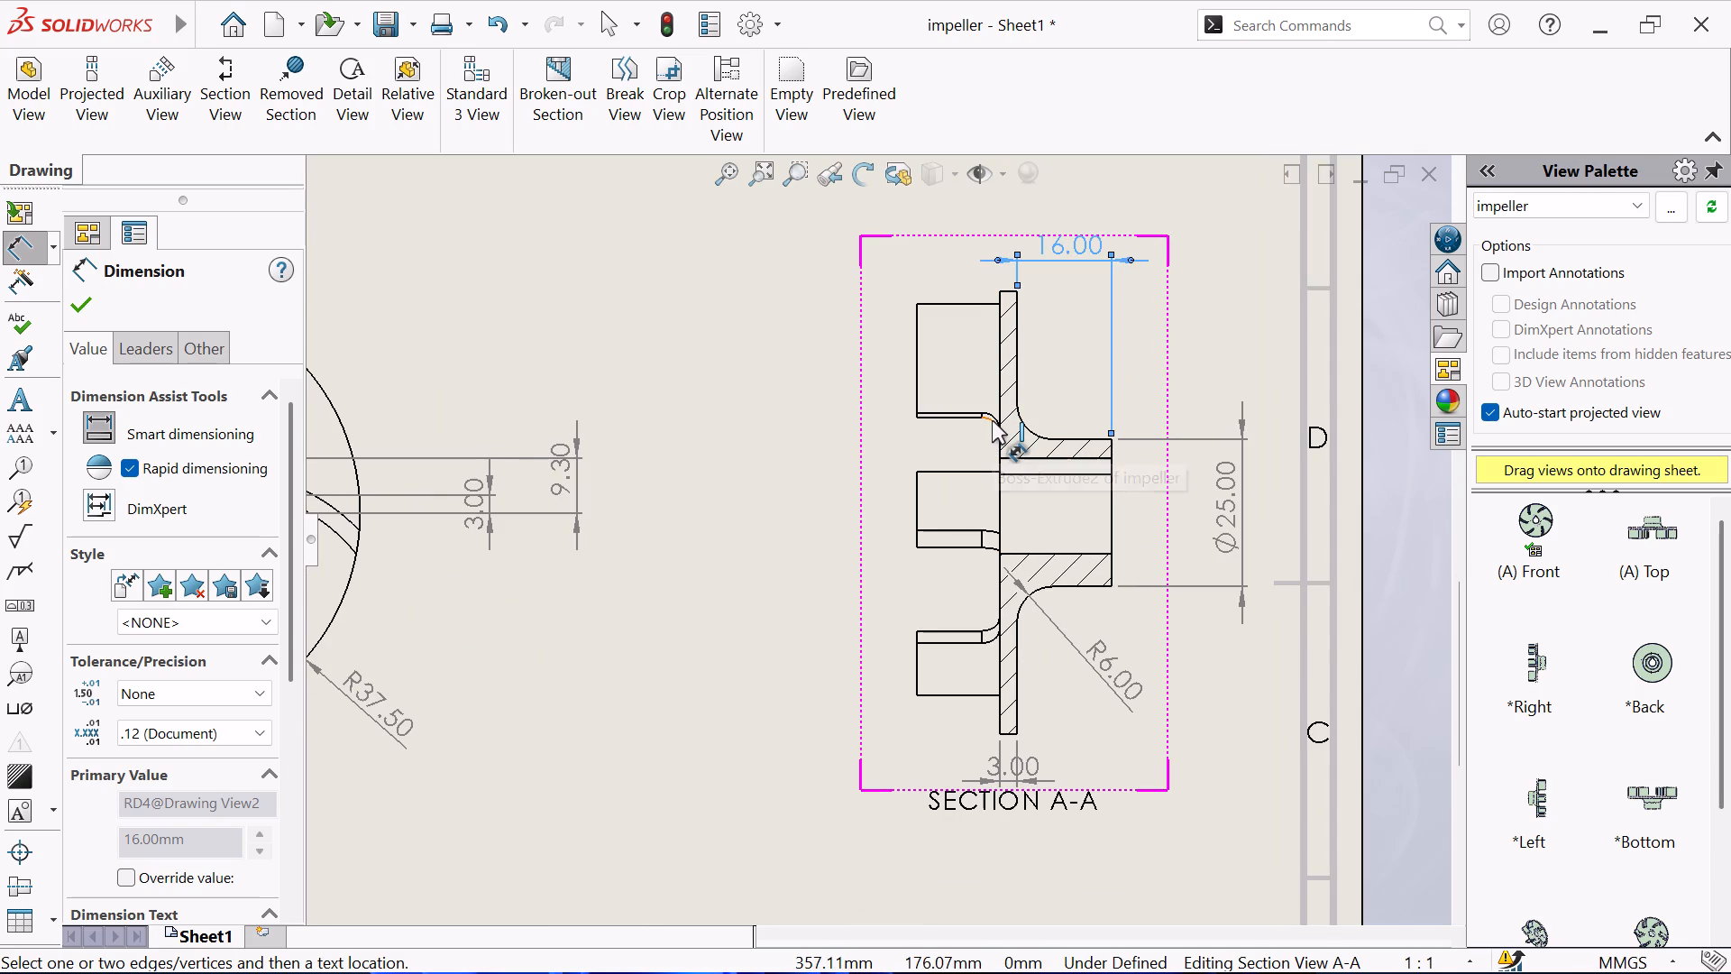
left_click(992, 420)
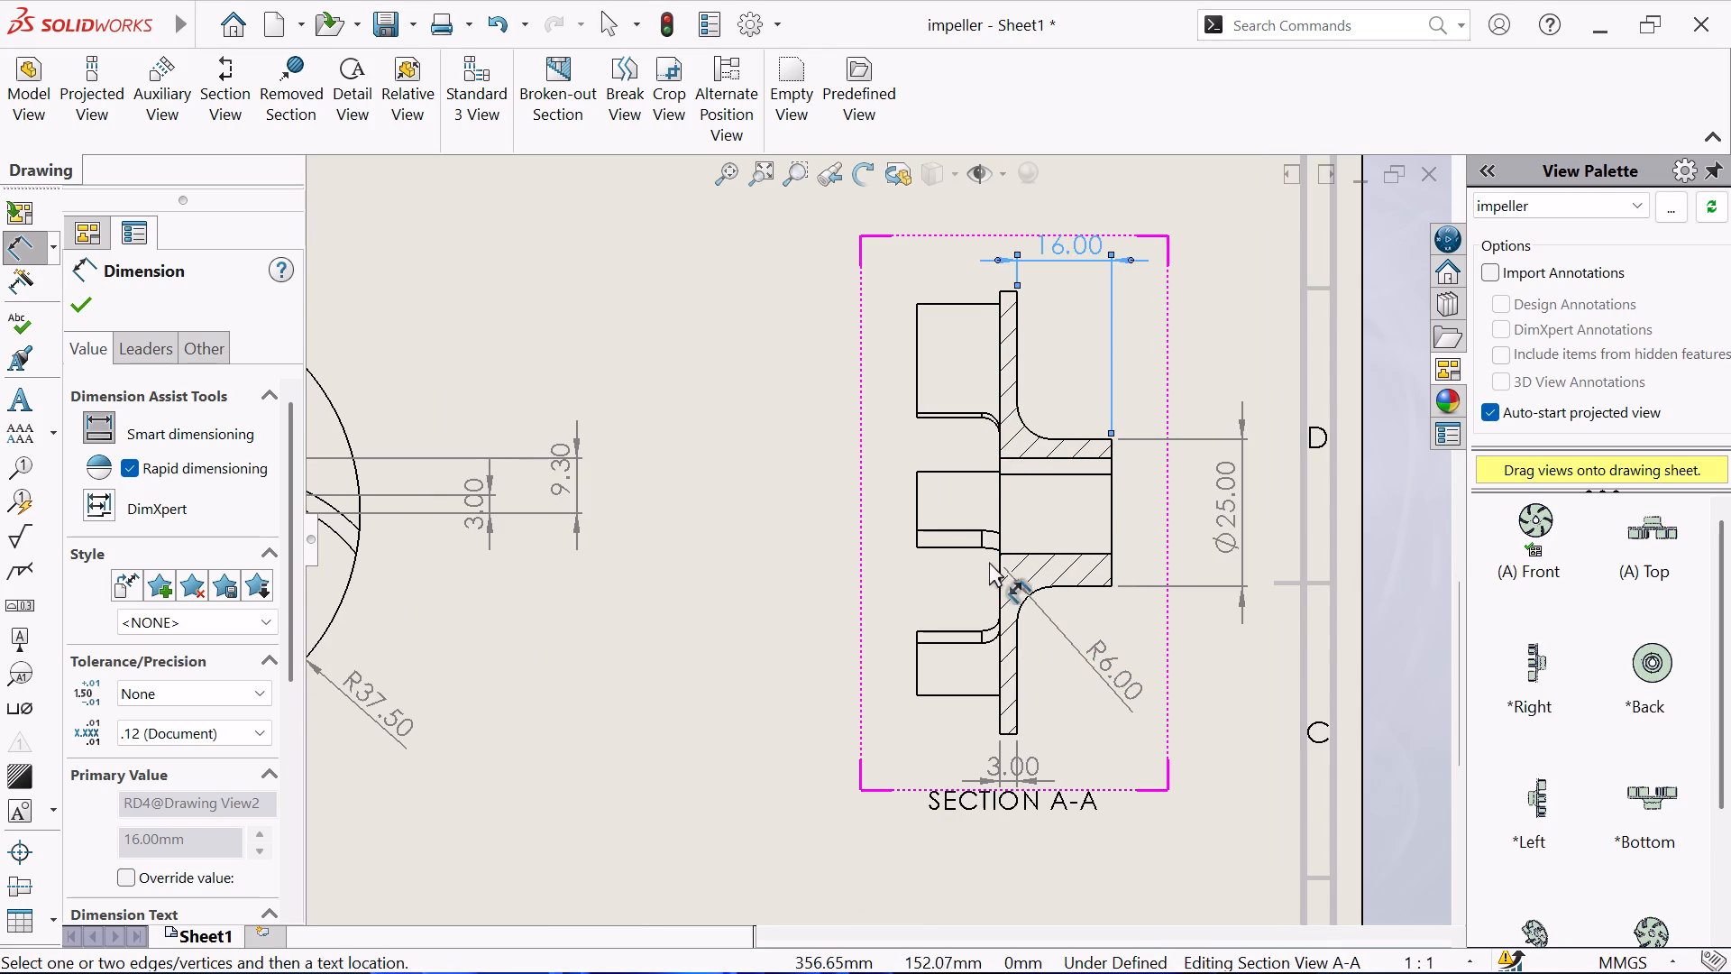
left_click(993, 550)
Dimension the lower blade's axial length in Section A-A, placing the text below the section label, and leave the dimension command.
scroll(952, 638, "up", 2)
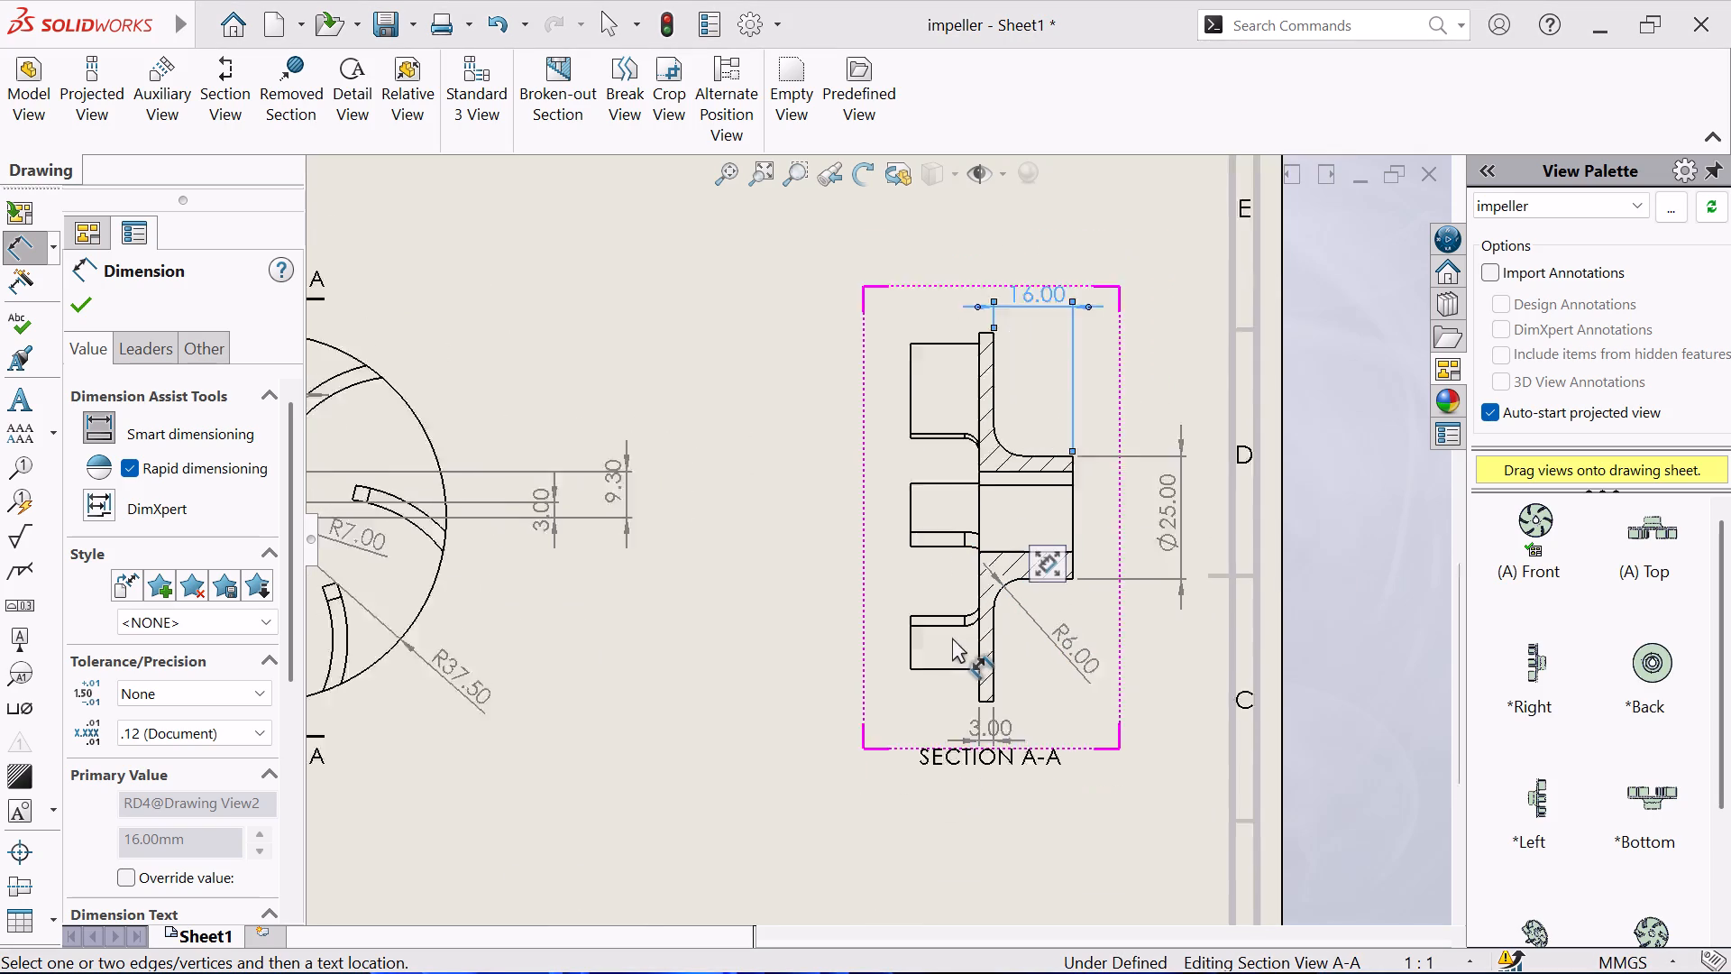
scroll(952, 638, "up", 1)
scroll(604, 602, "up", 3)
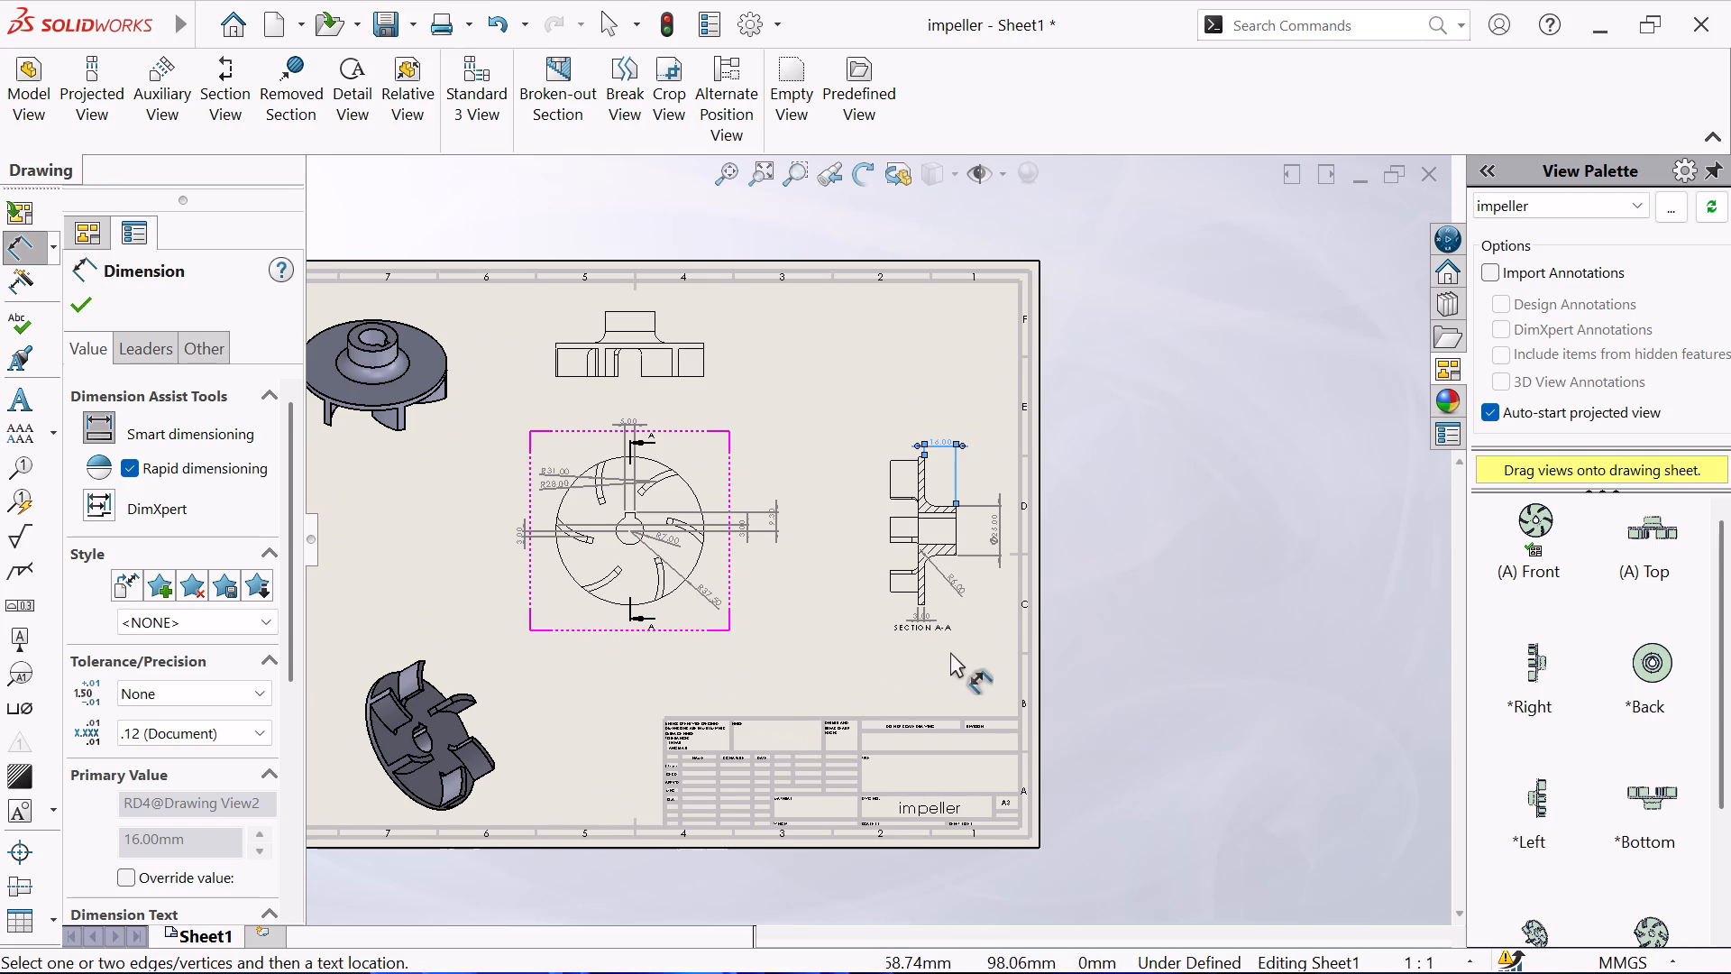
scroll(923, 606, "down", 3)
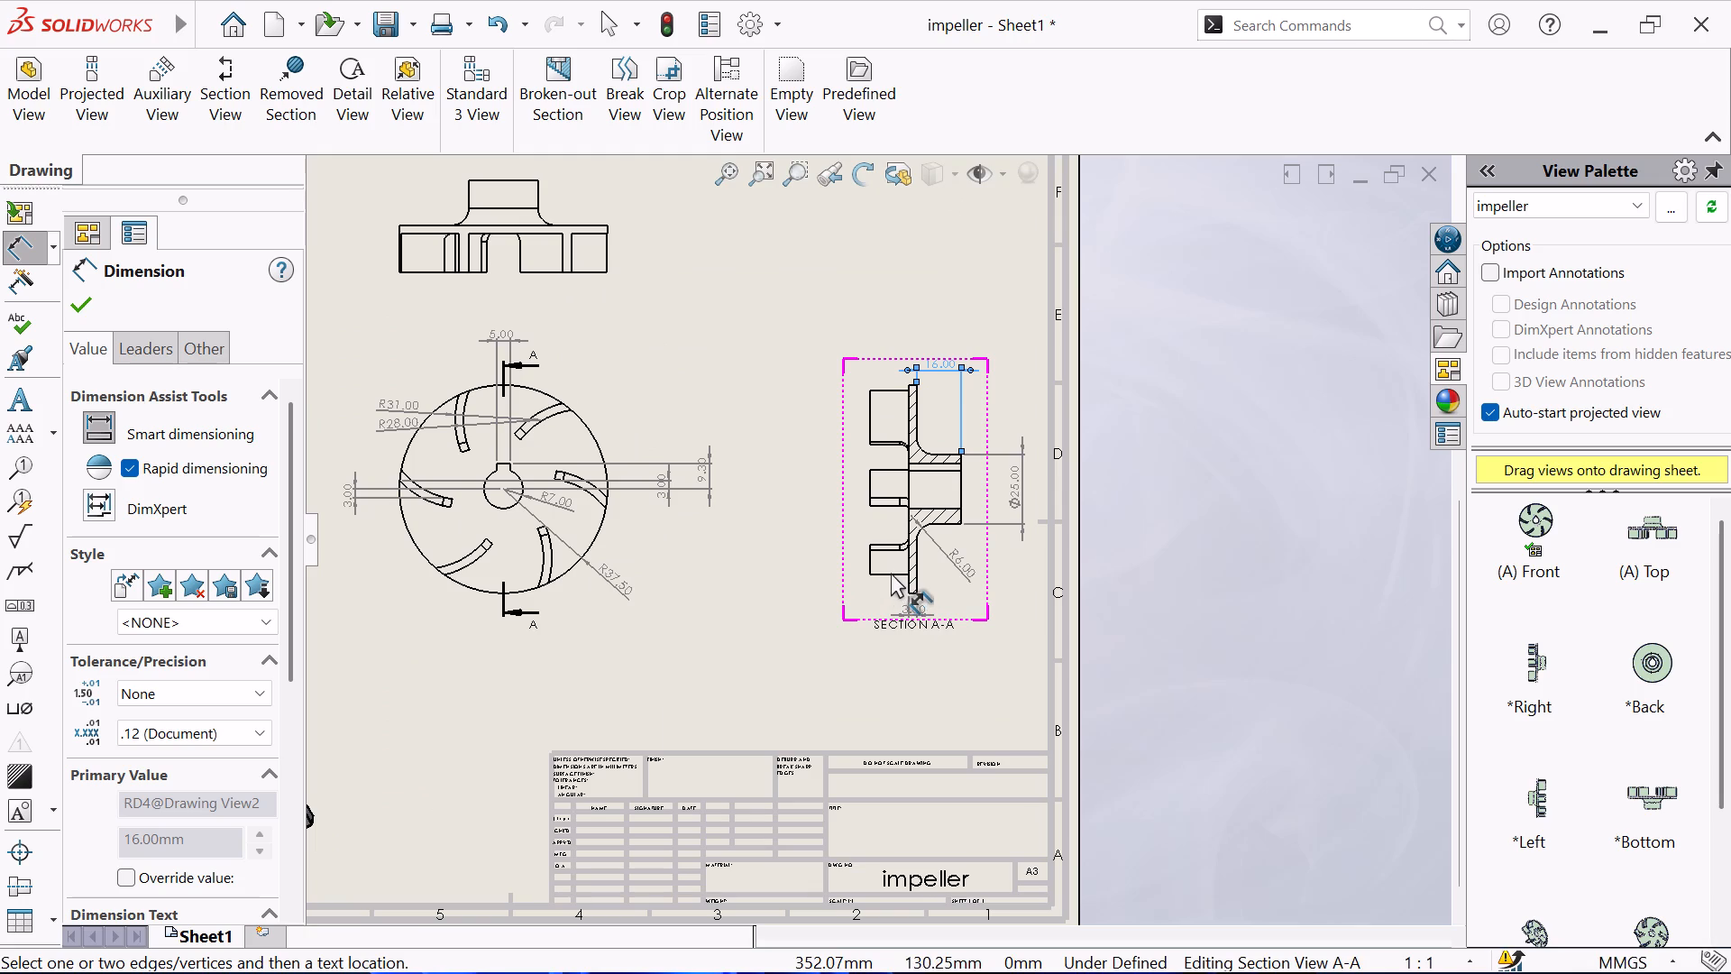
left_click(889, 577)
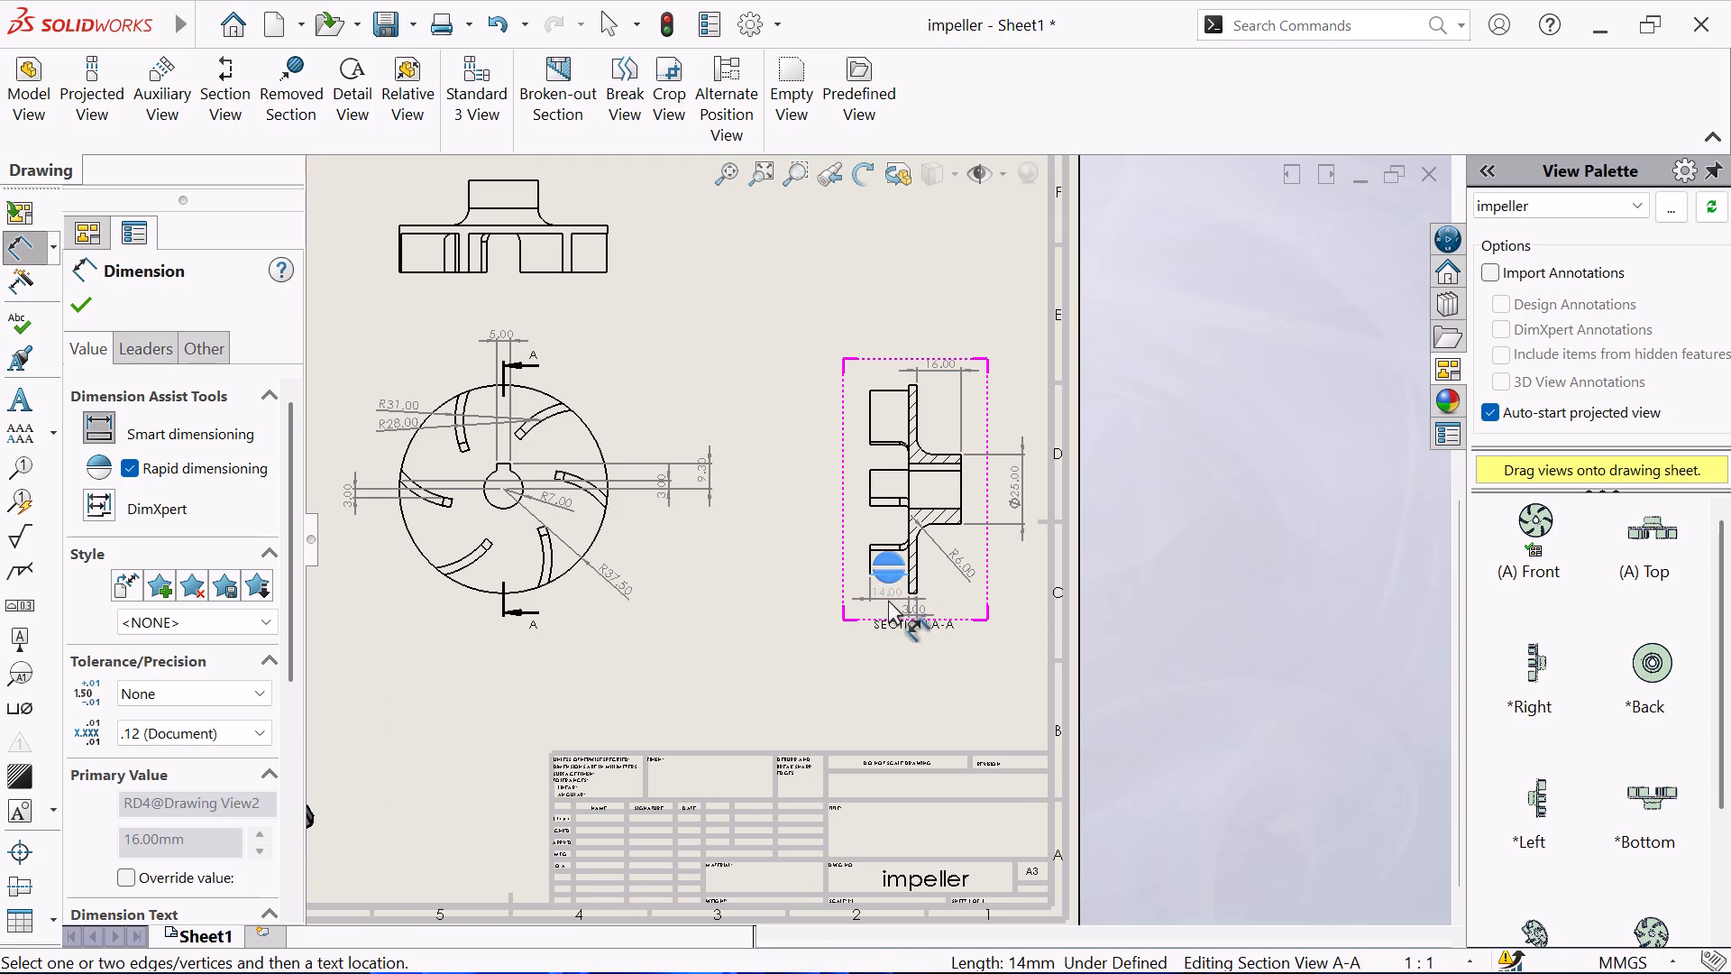
left_click(901, 675)
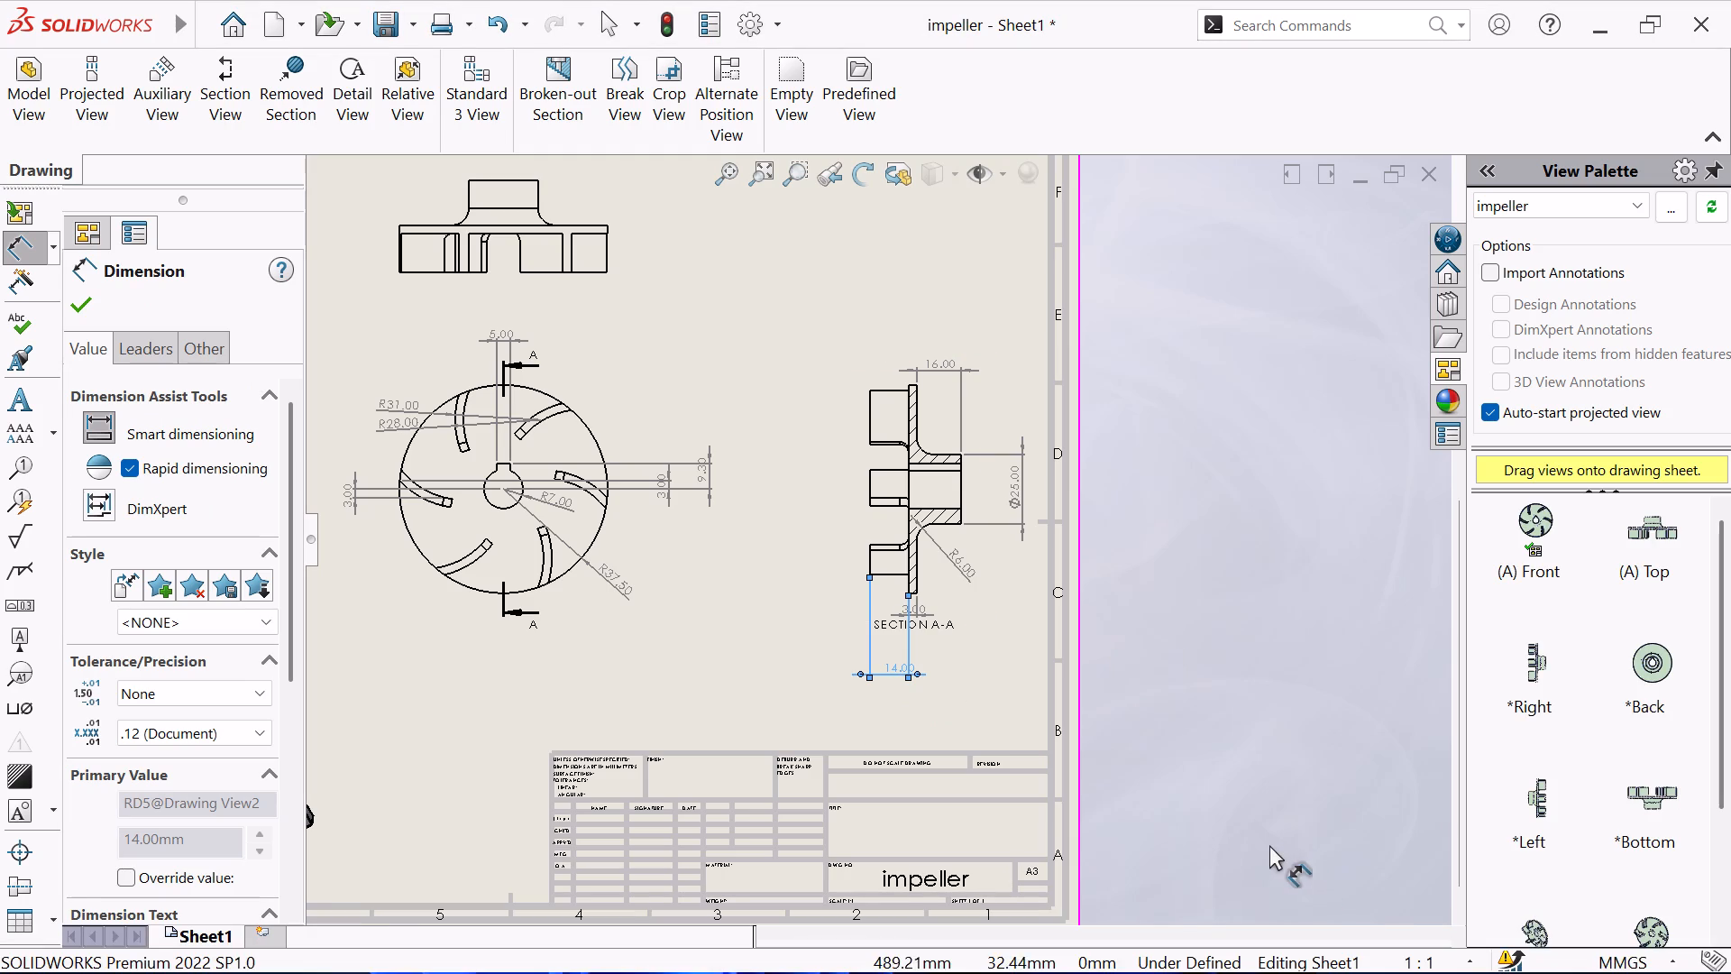
right_click(1147, 326)
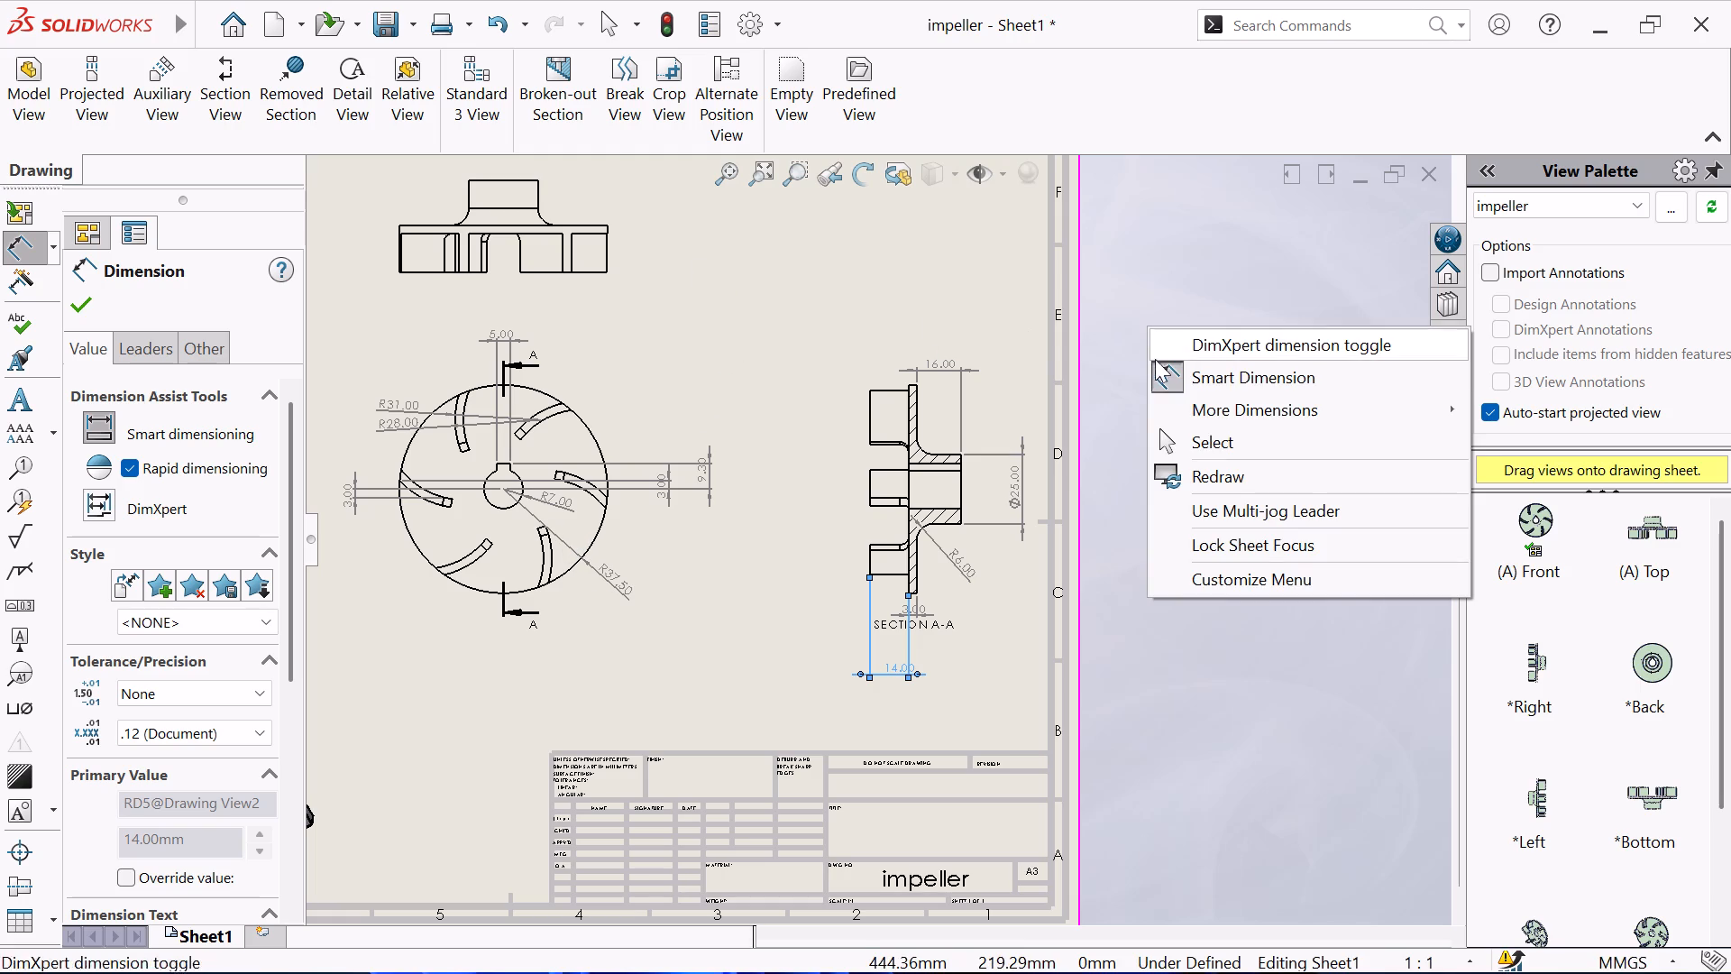
left_click(1207, 435)
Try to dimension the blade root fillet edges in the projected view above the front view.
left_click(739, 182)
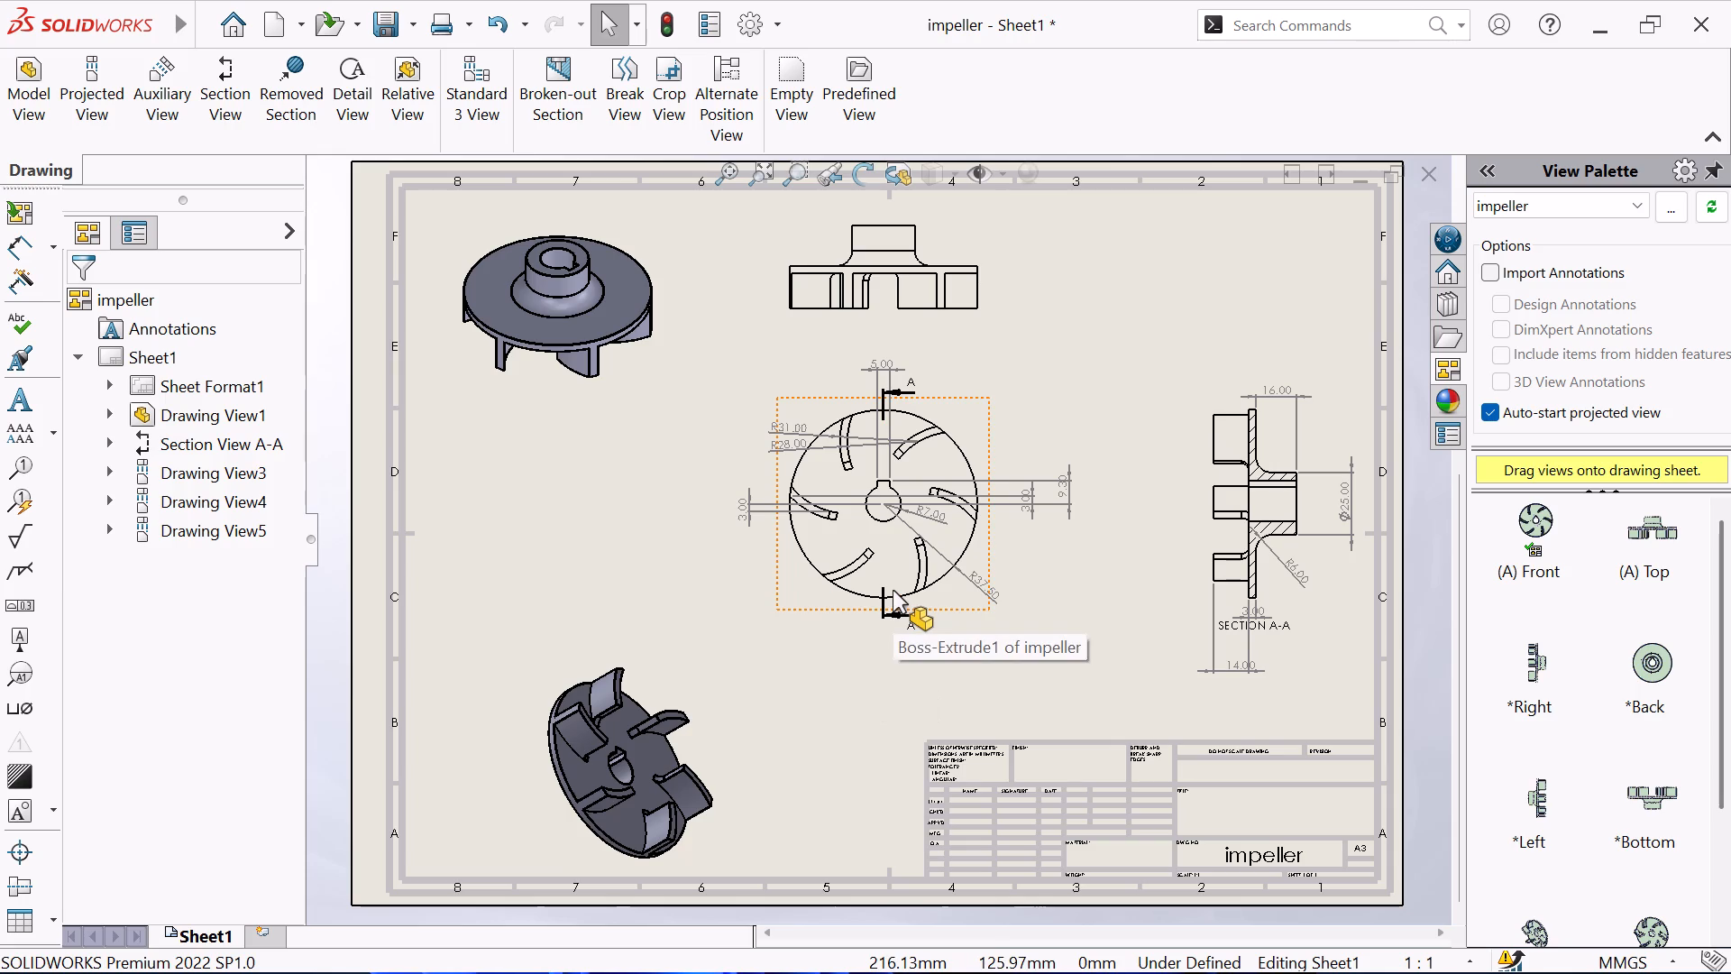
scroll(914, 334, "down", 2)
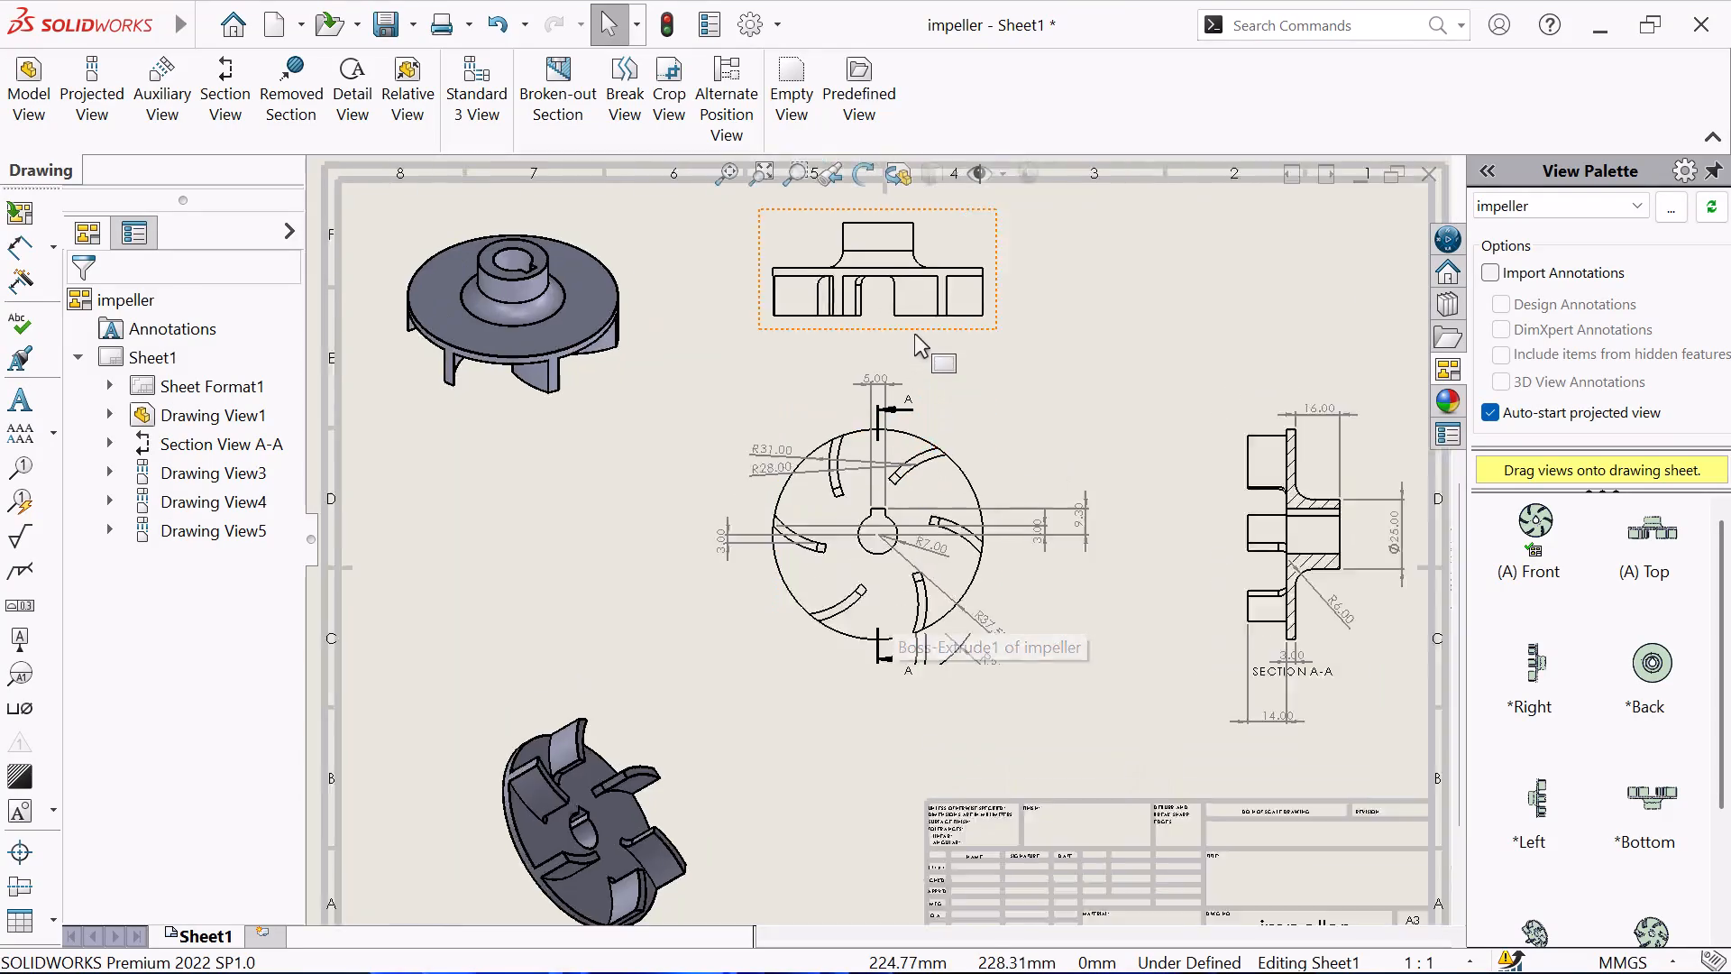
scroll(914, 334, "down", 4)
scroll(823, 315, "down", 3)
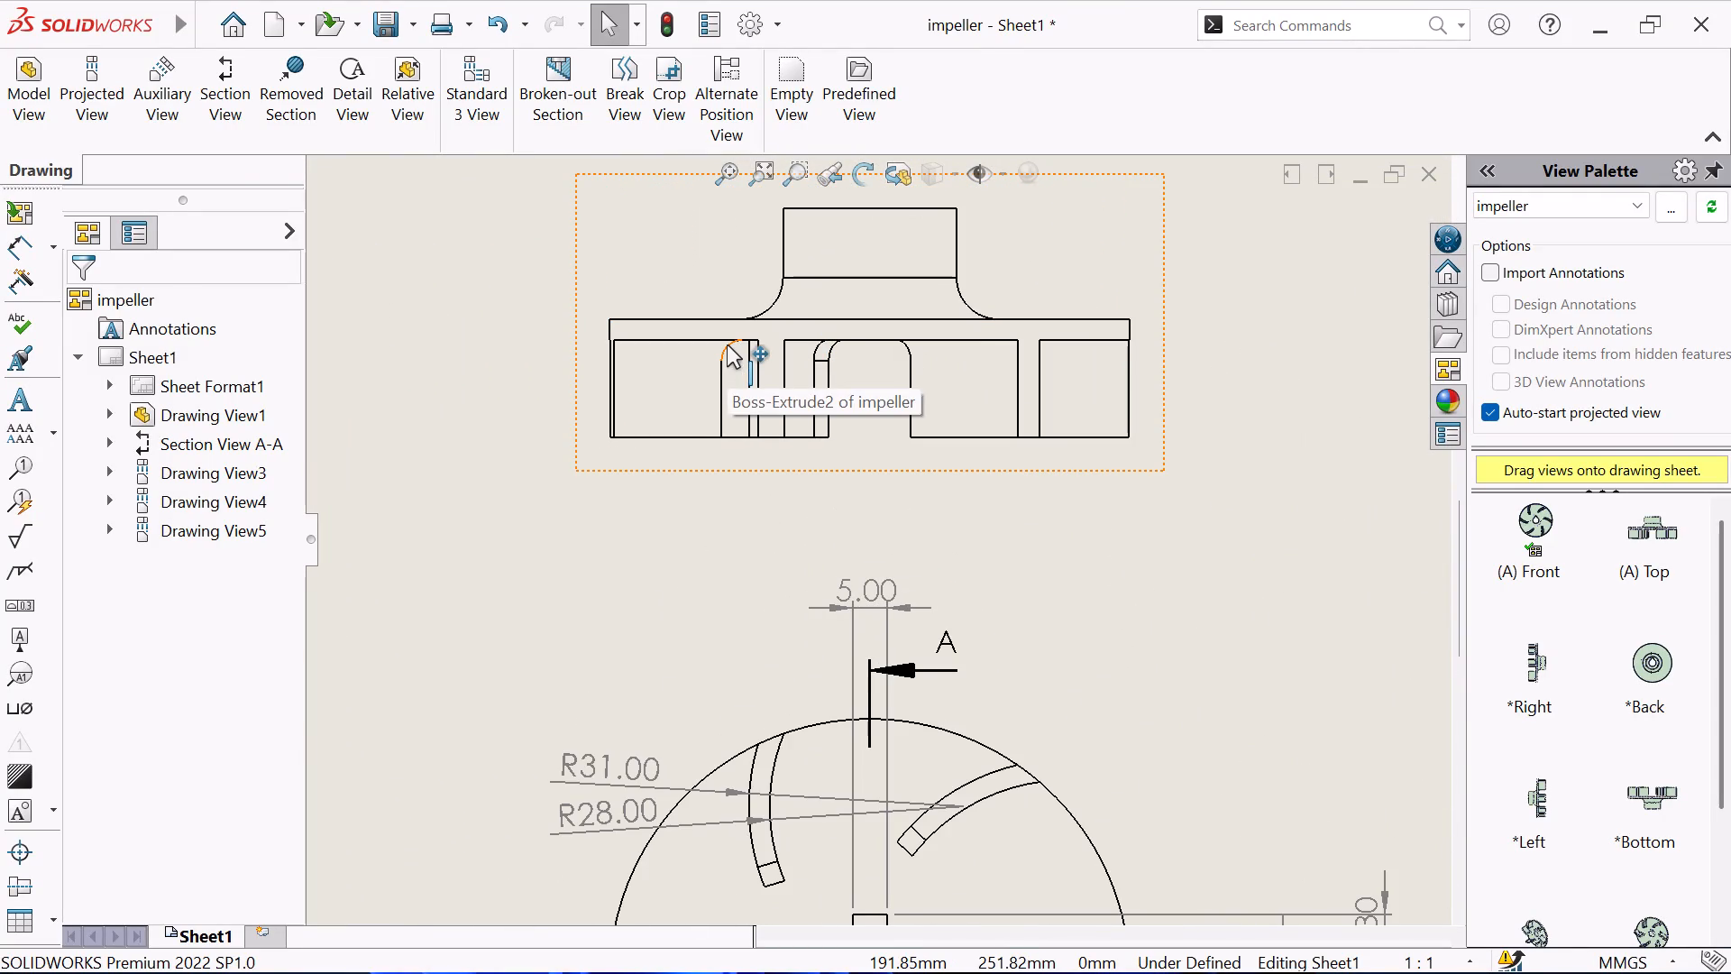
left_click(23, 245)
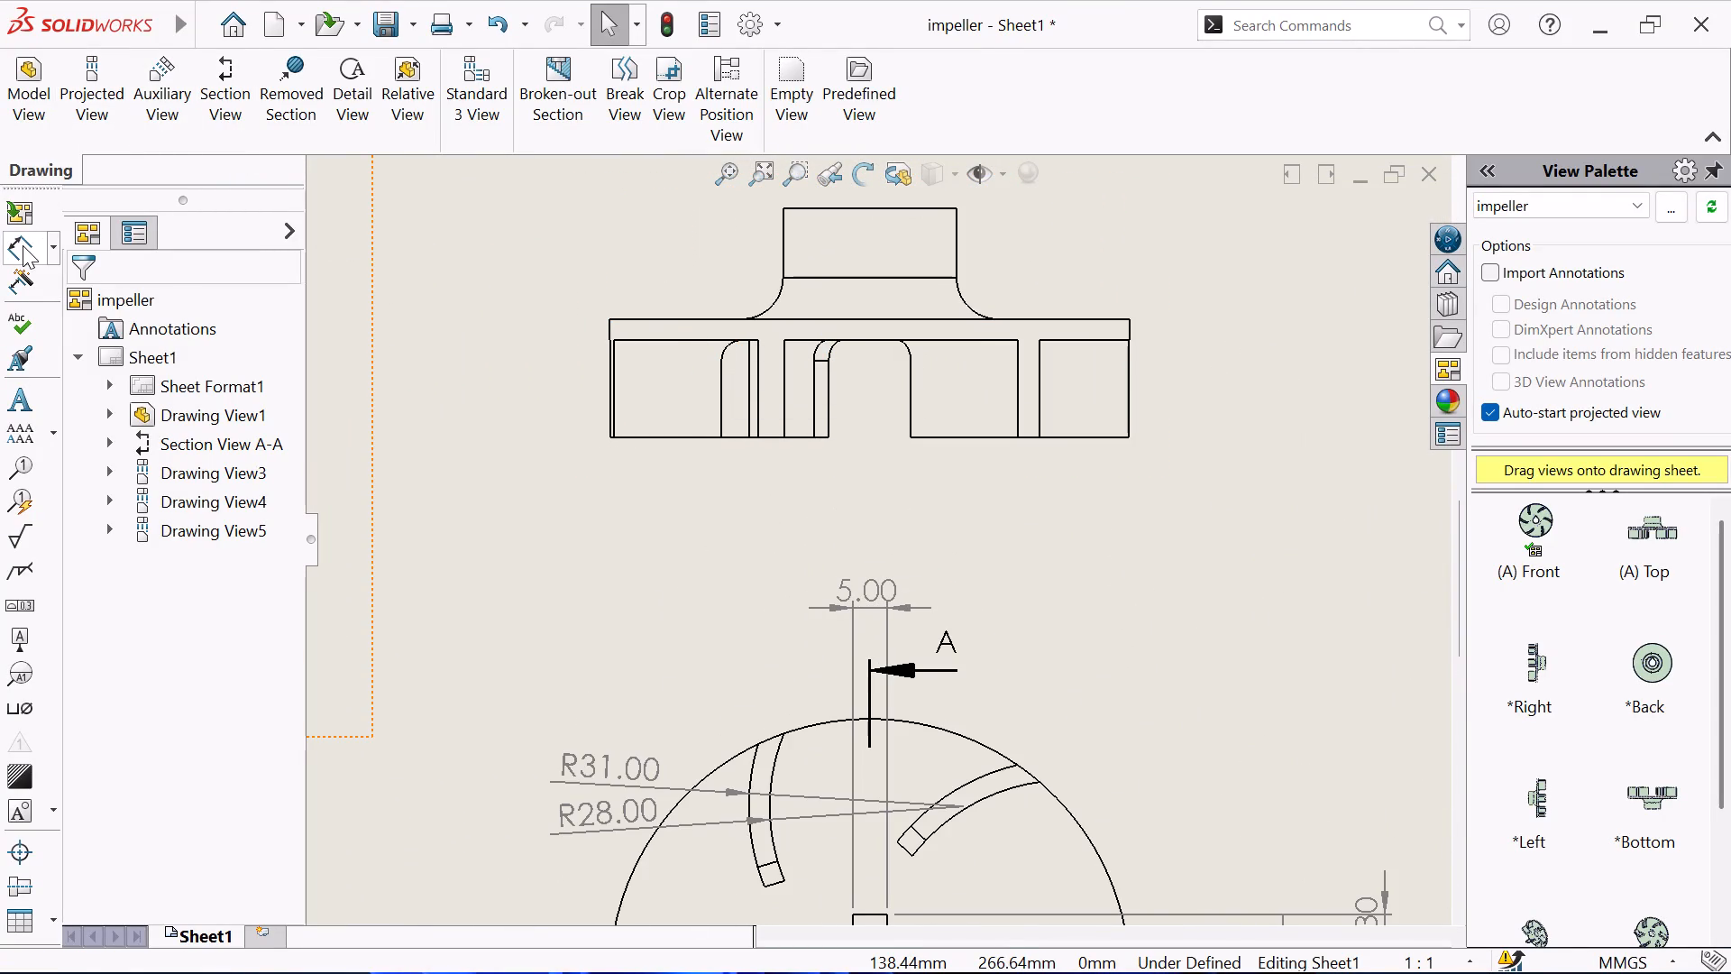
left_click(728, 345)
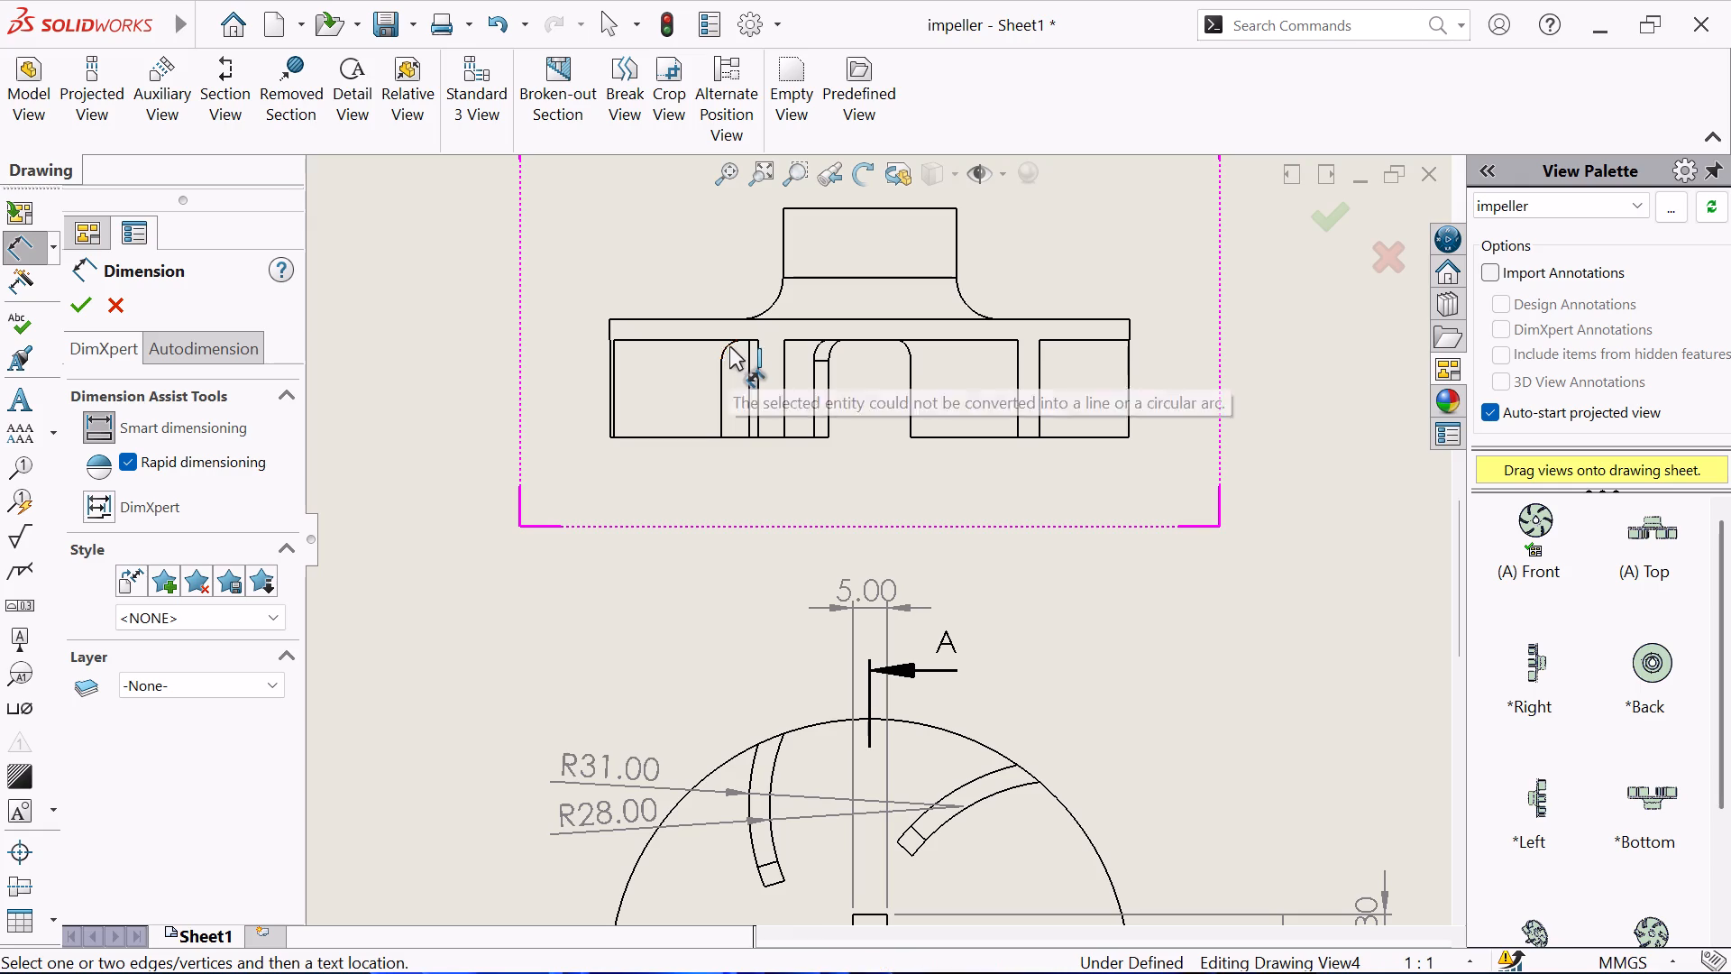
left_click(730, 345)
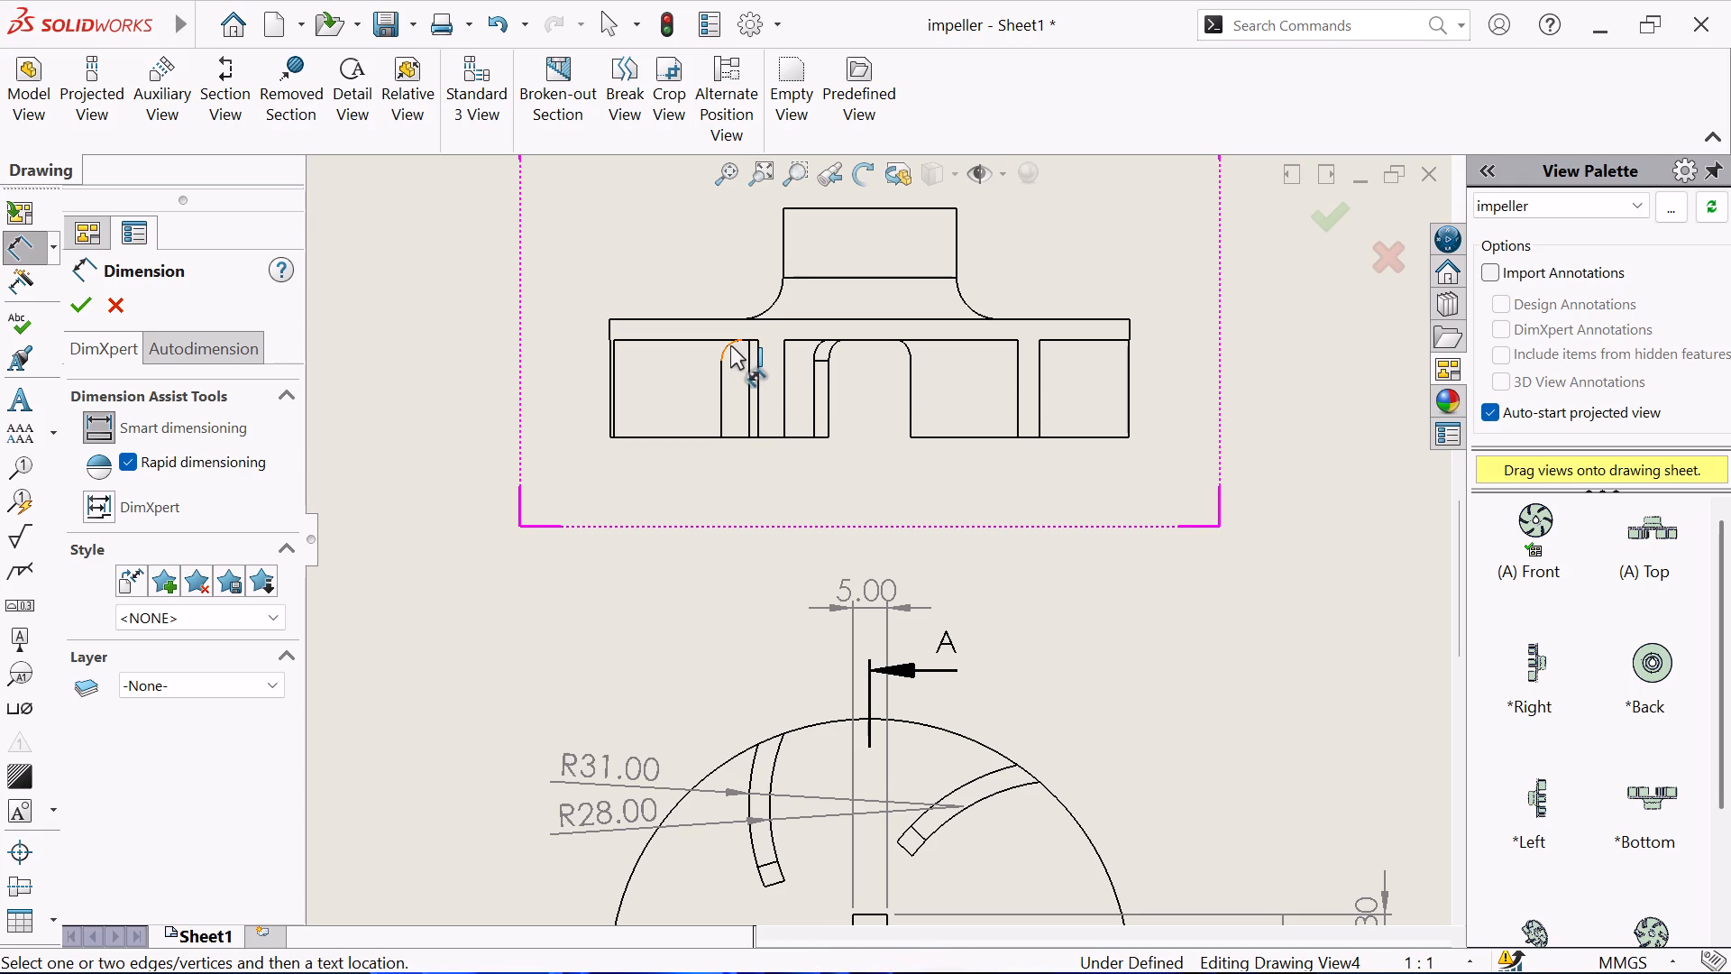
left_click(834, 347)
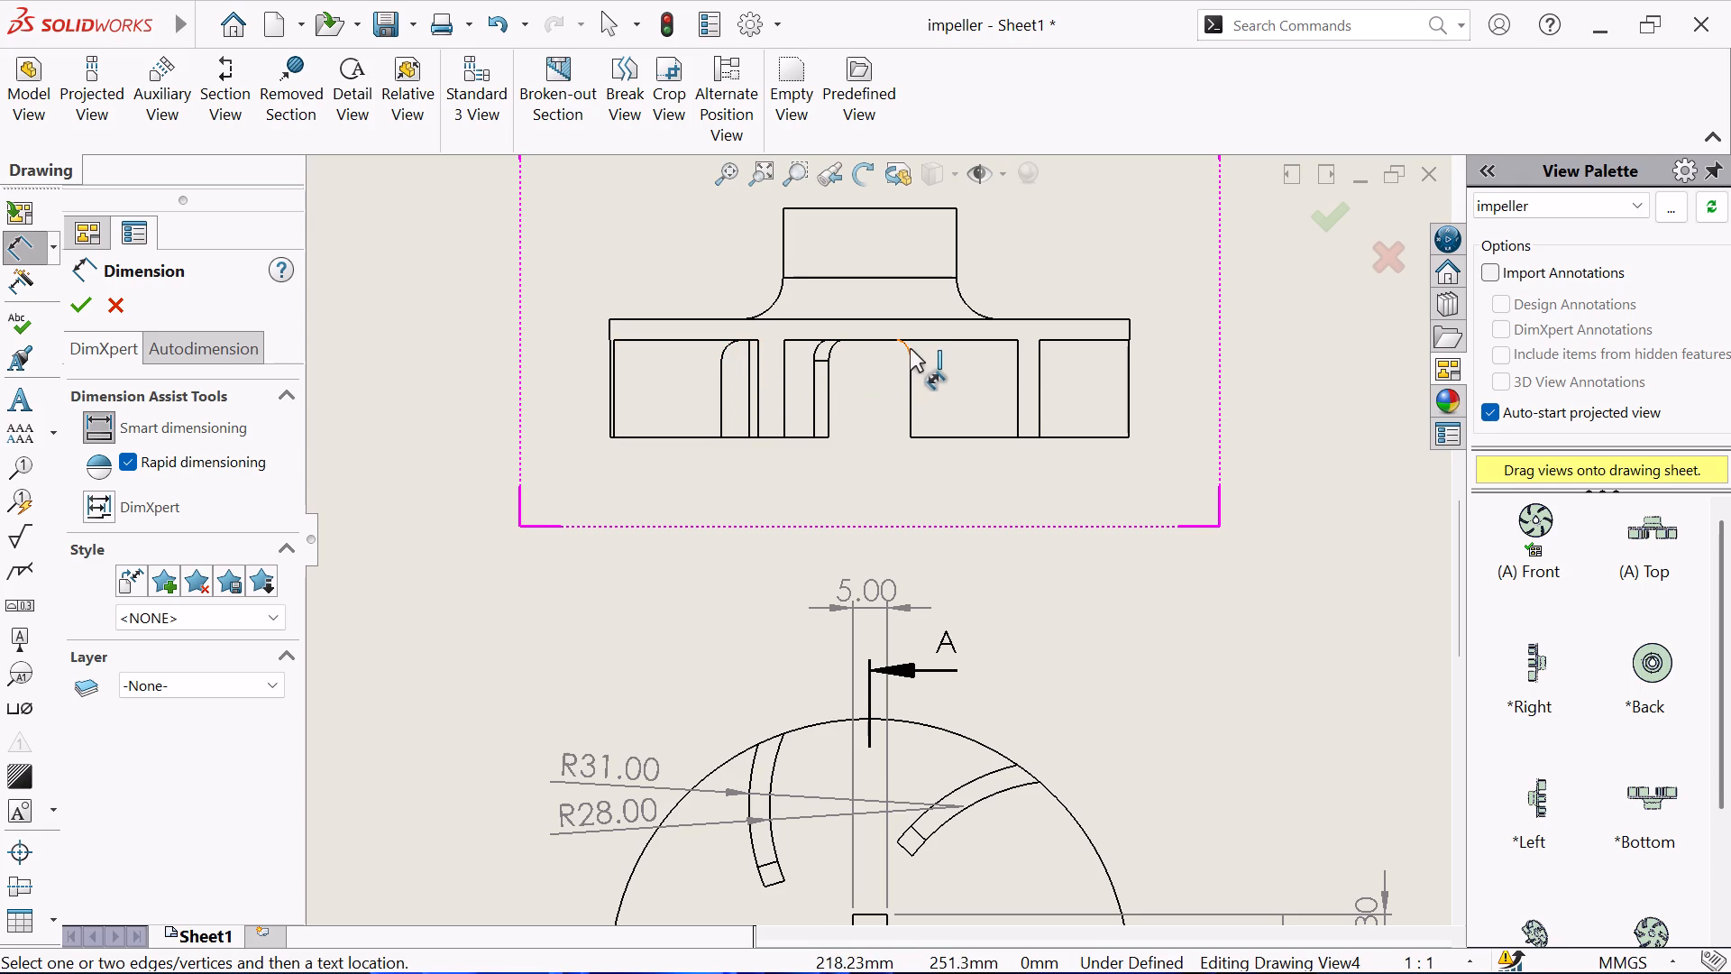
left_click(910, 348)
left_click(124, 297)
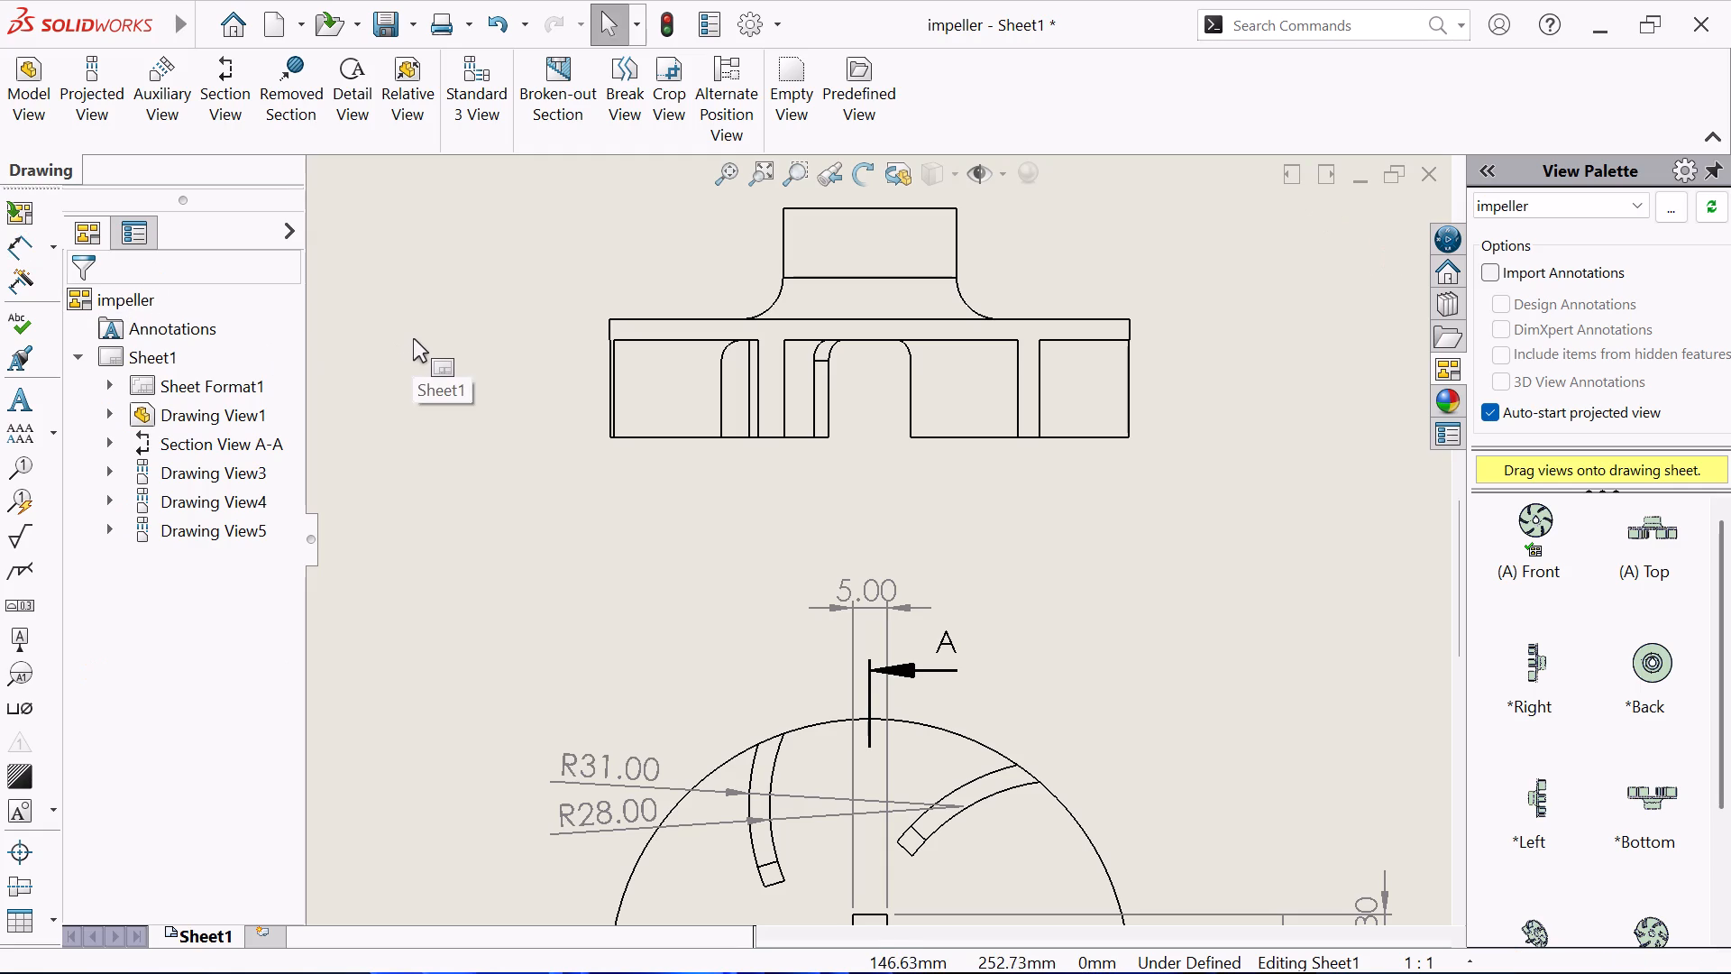
Move the lower isometric view up and to the left, beneath the upper isometric view and inside the sheet border.
left_click(728, 173)
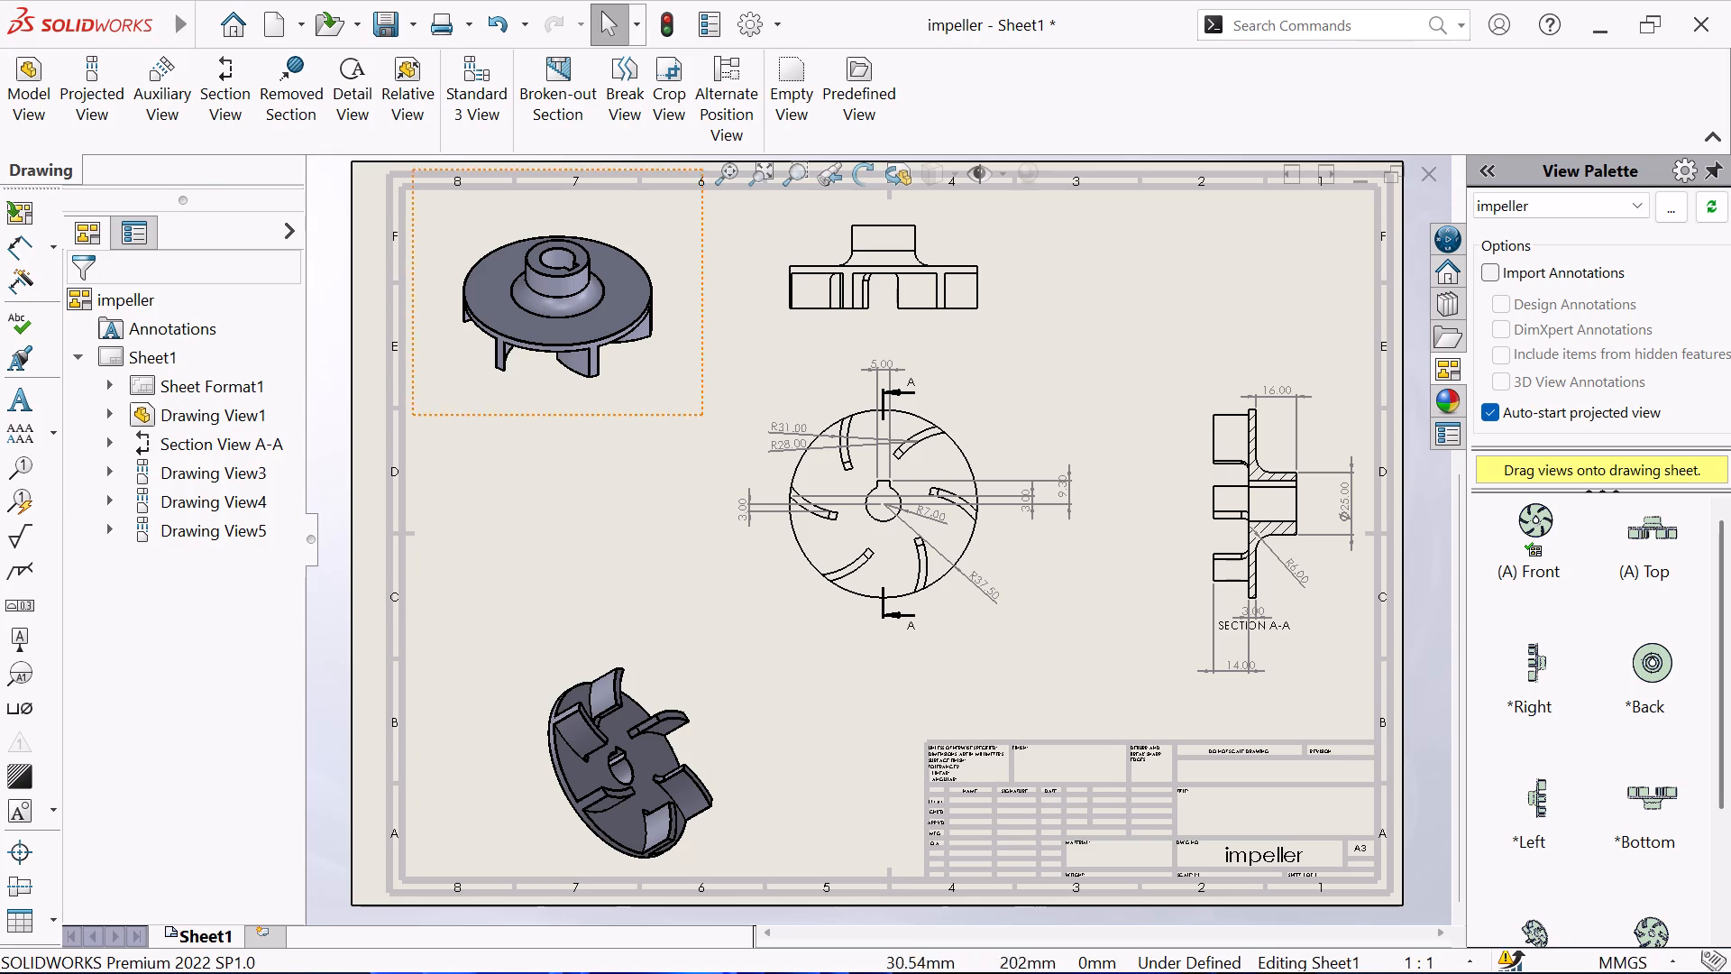
scroll(916, 441, "up", 1)
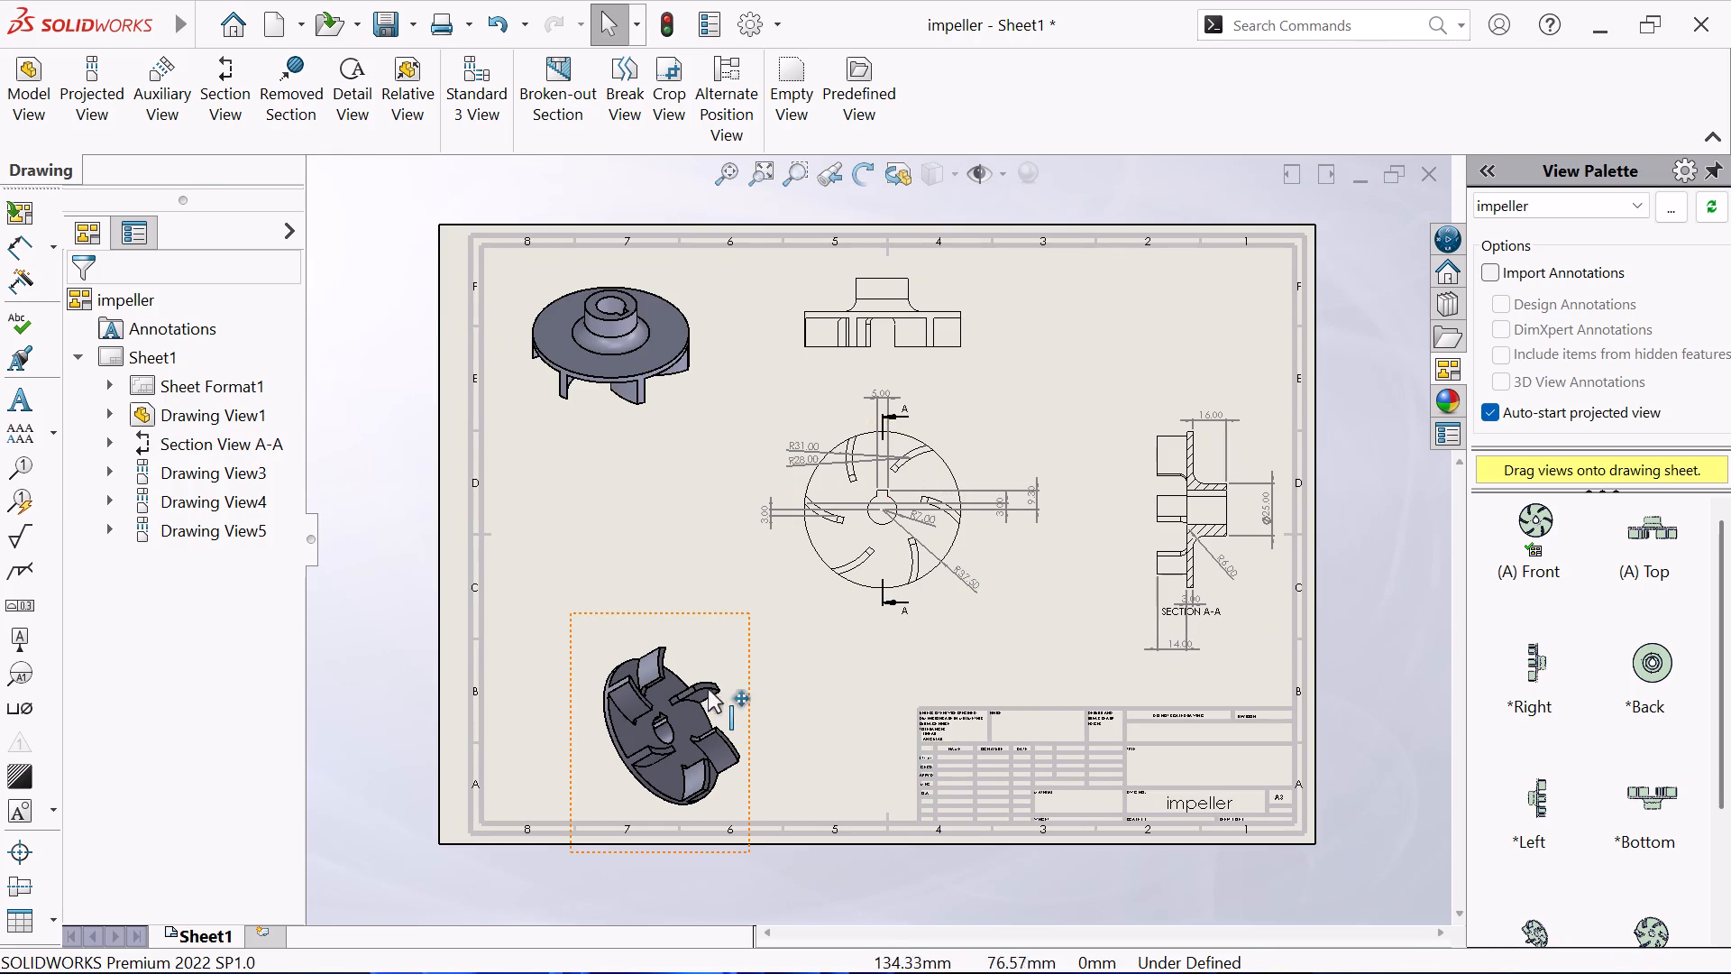
left_click(708, 659)
left_click_drag(571, 645, 572, 644)
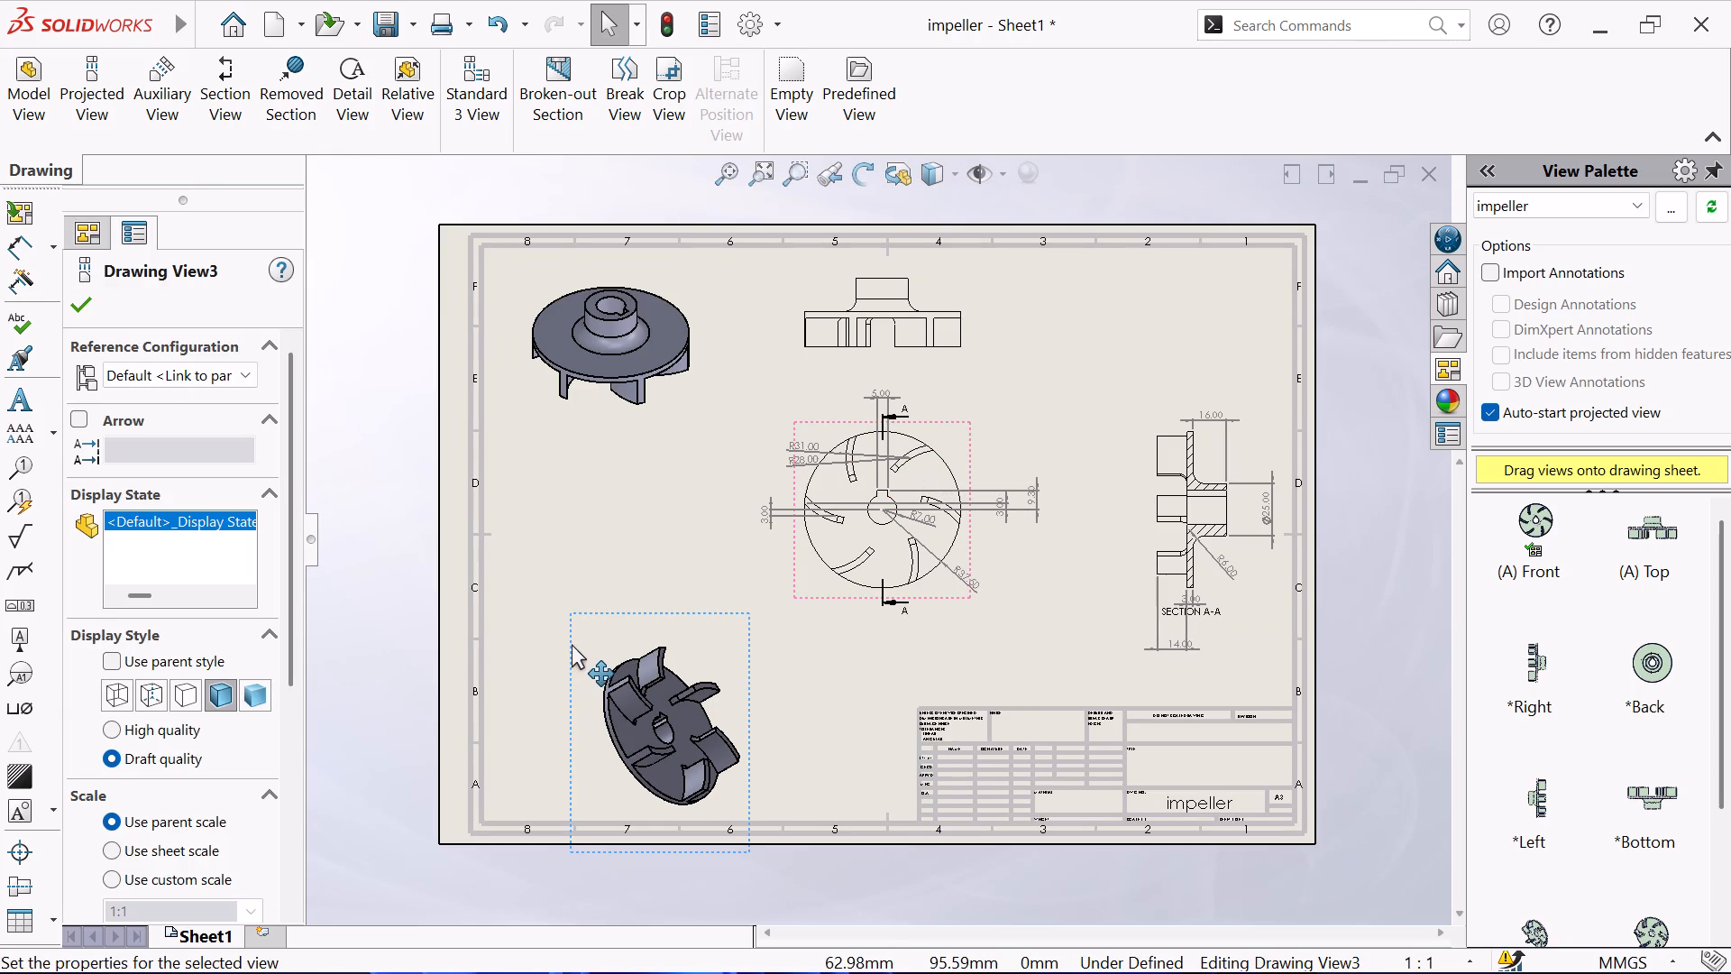
left_click_drag(572, 644, 509, 594)
left_click(86, 300)
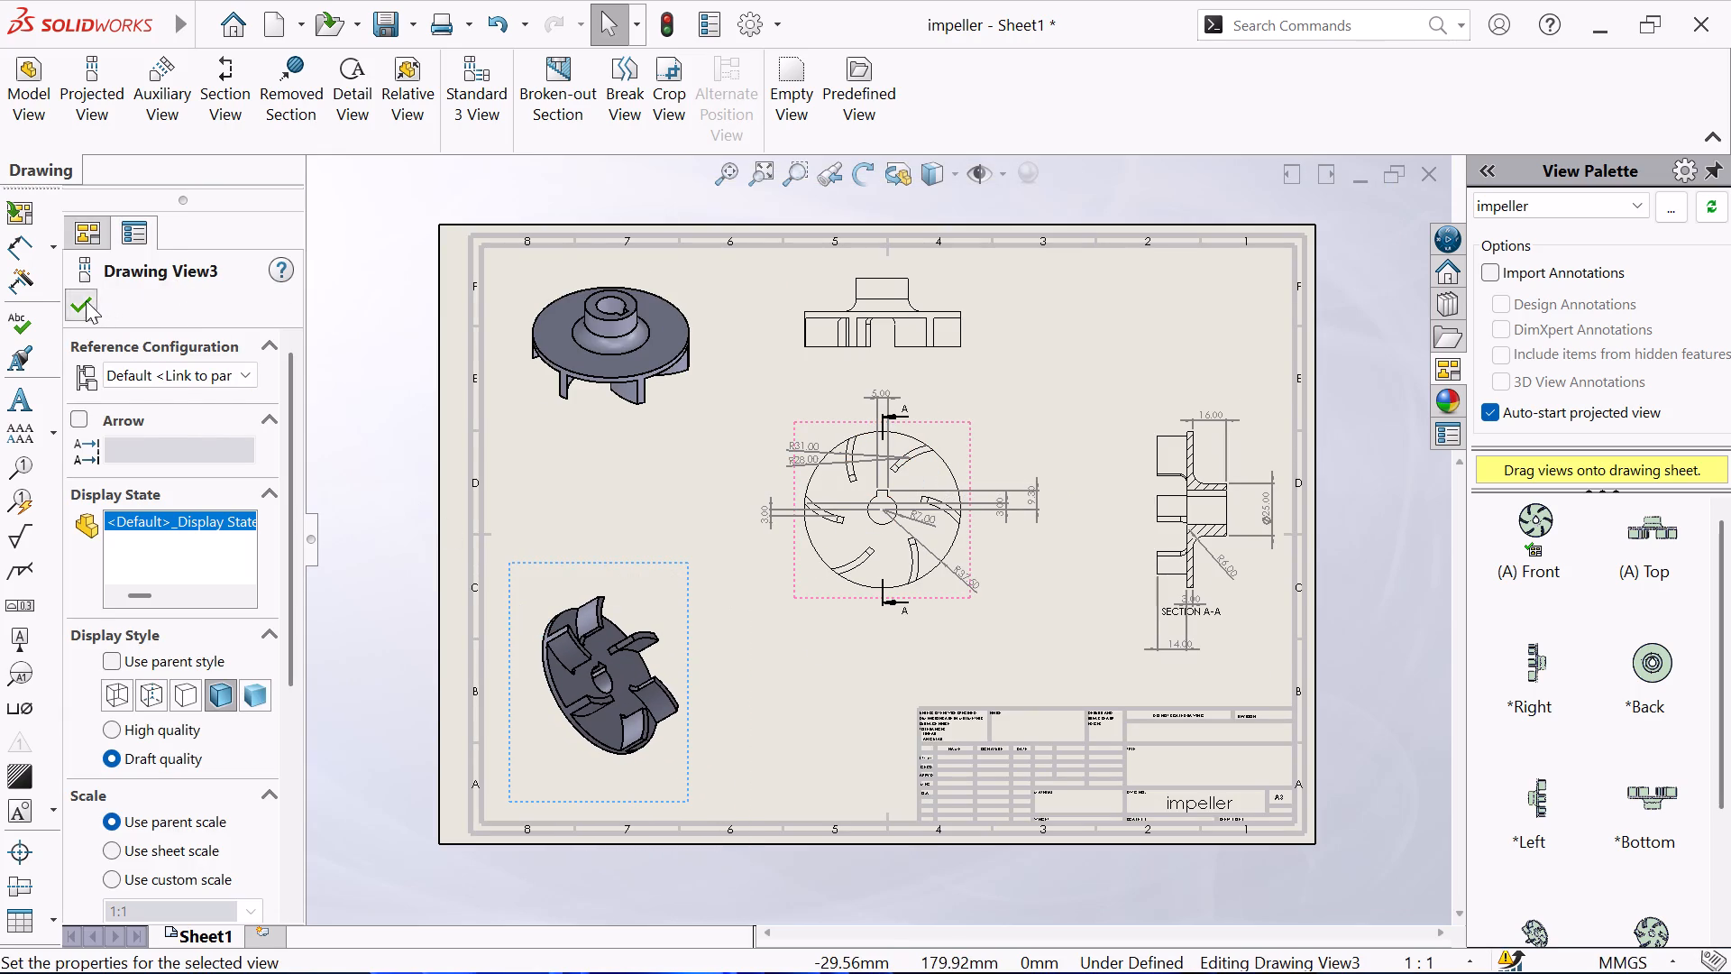
Save the drawing as "impeller draftting" in the SOLIDWORKS Drawing format.
left_click(737, 172)
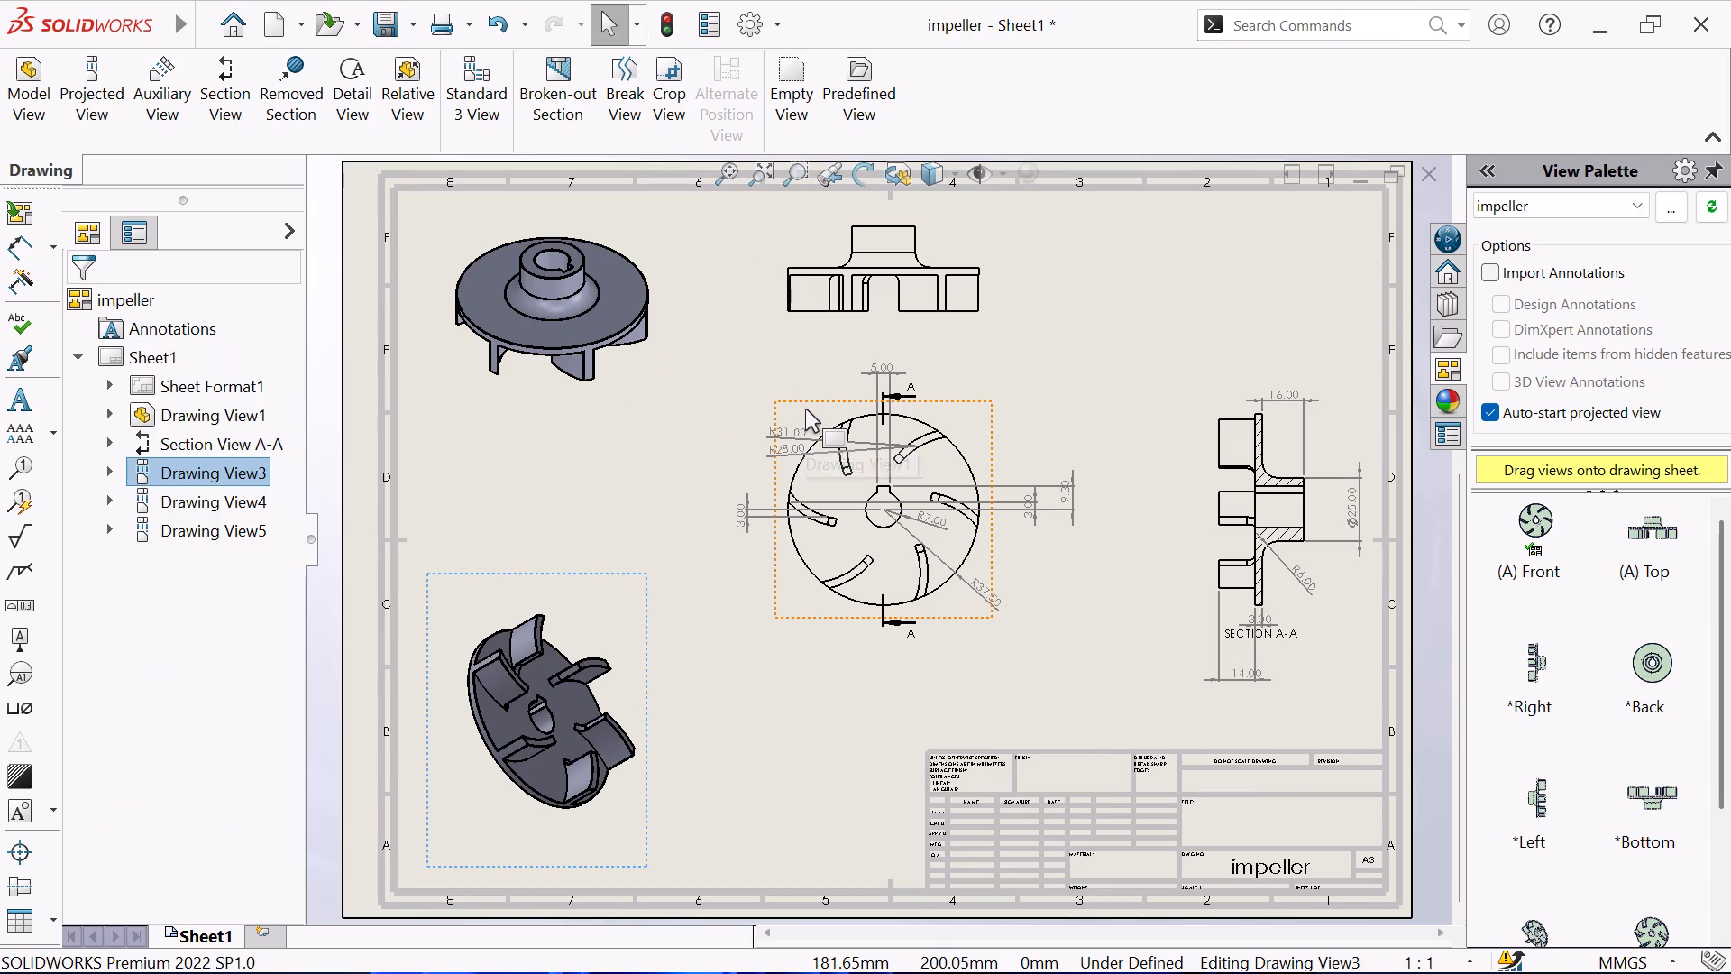
key("ctrl+s")
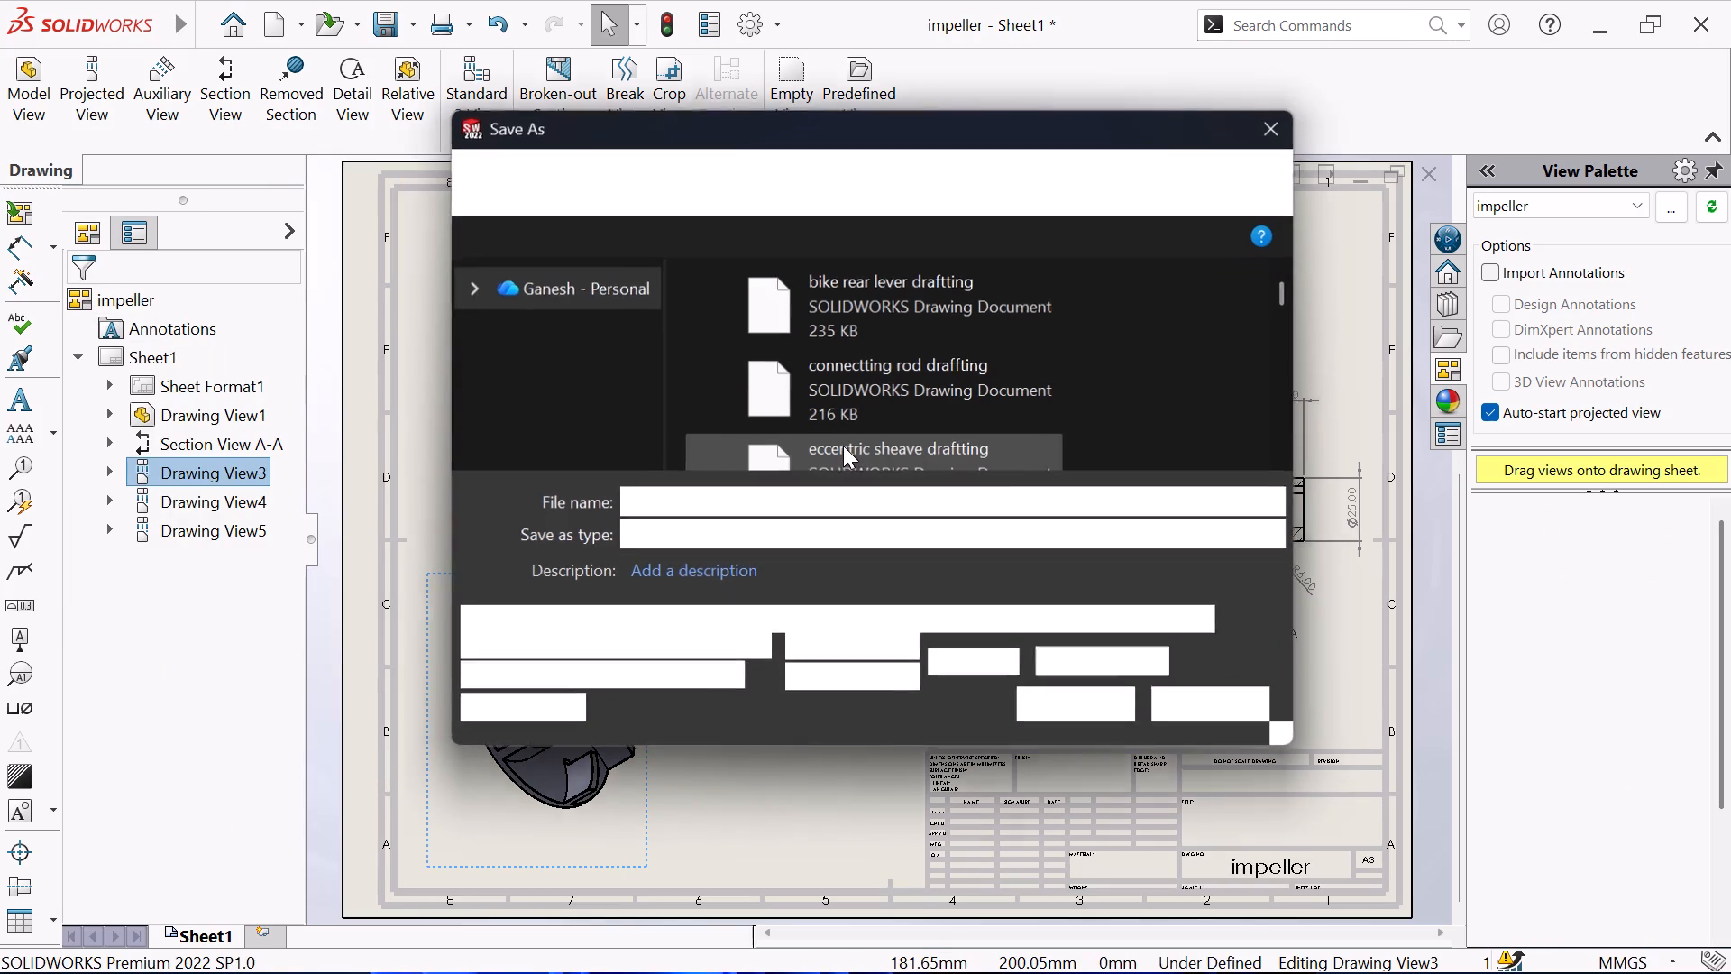
left_click(778, 504)
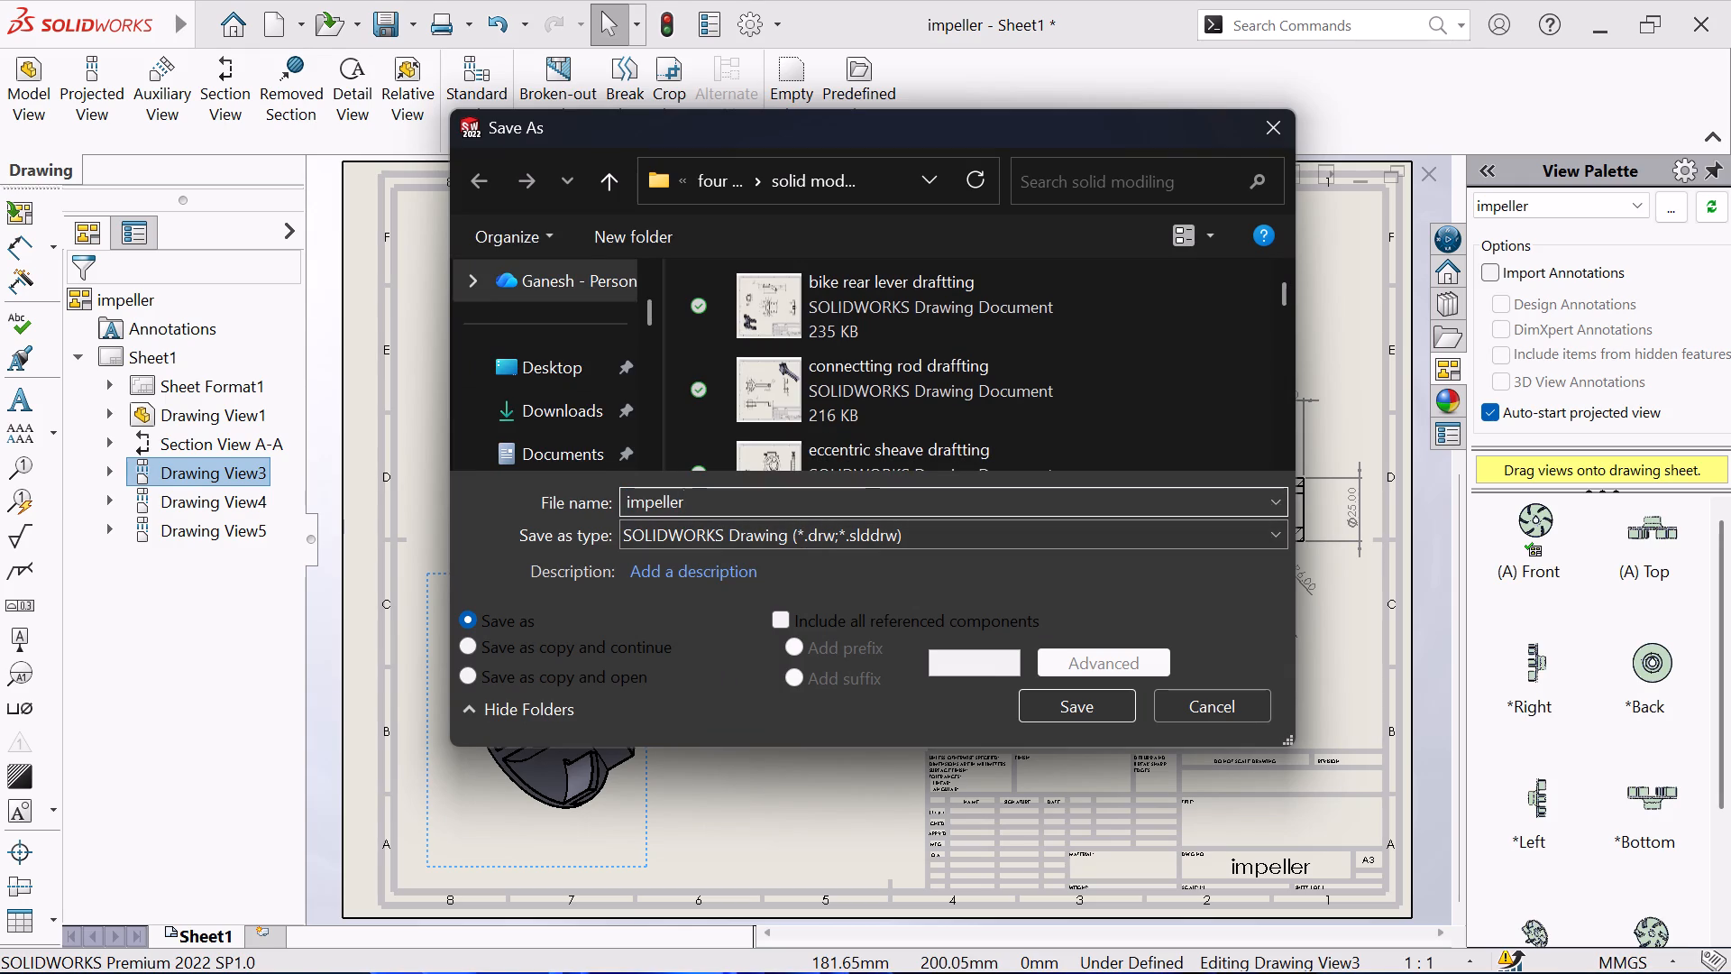
key("space")
type("dra")
type("ftting")
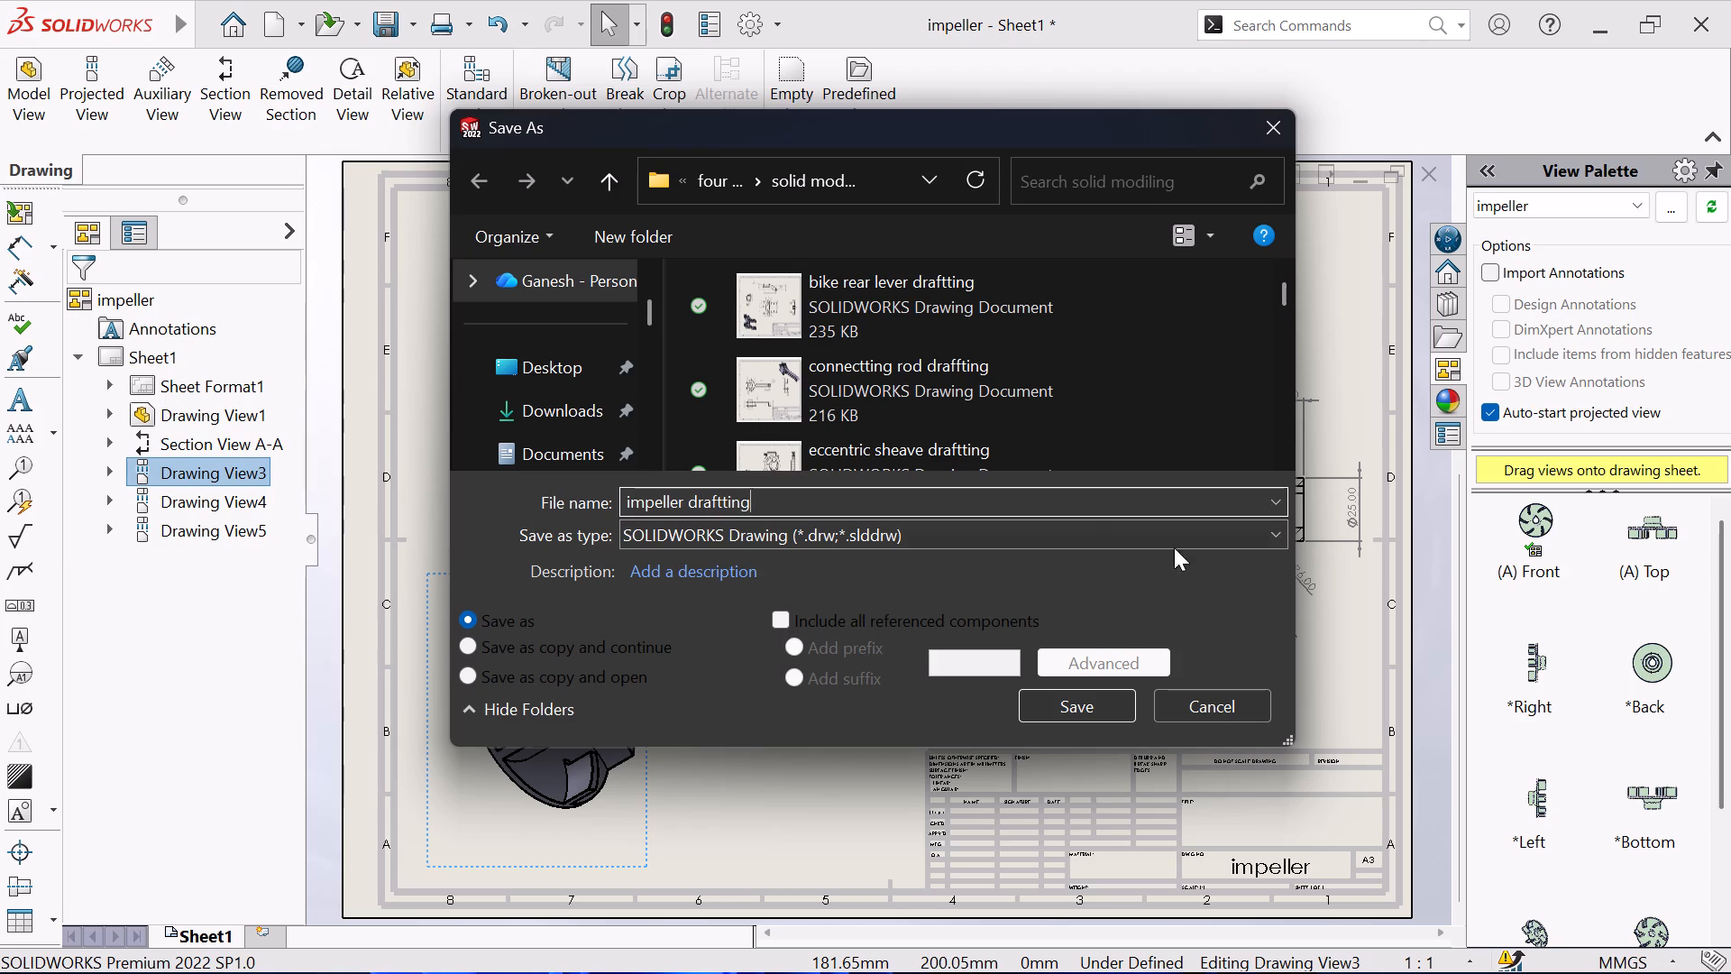
left_click(1067, 704)
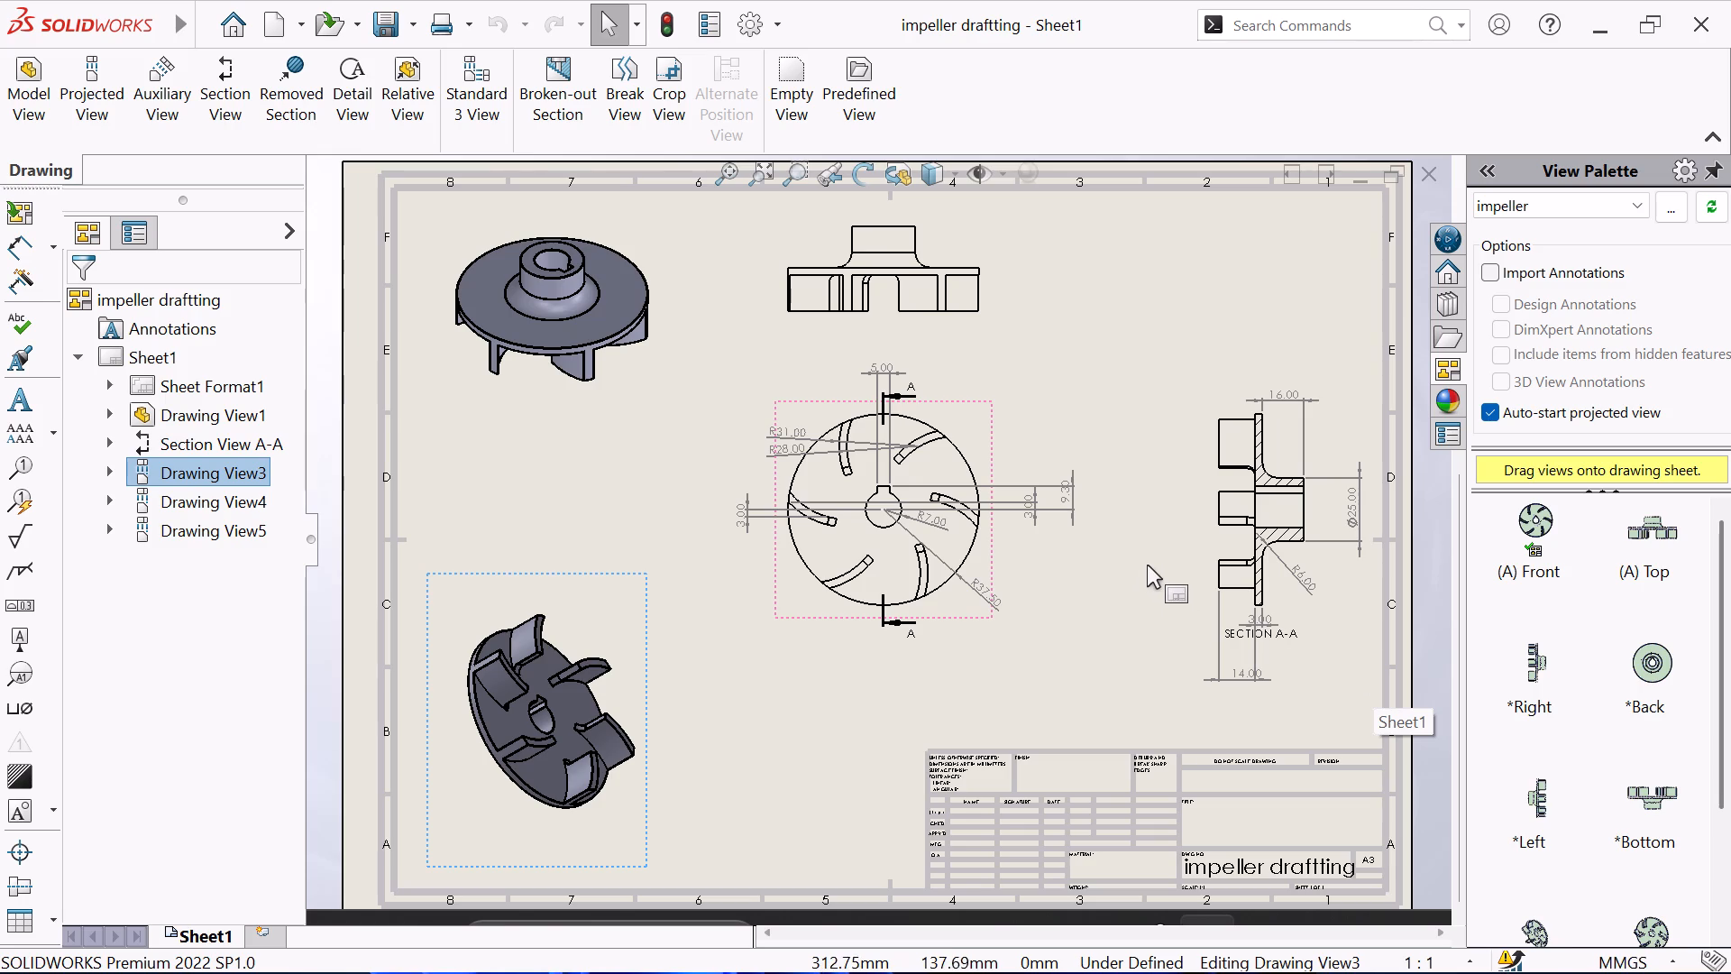
Move the front view slightly down and to the left, carrying its aligned views along, and save the drawing.
scroll(1117, 508, "up", 2)
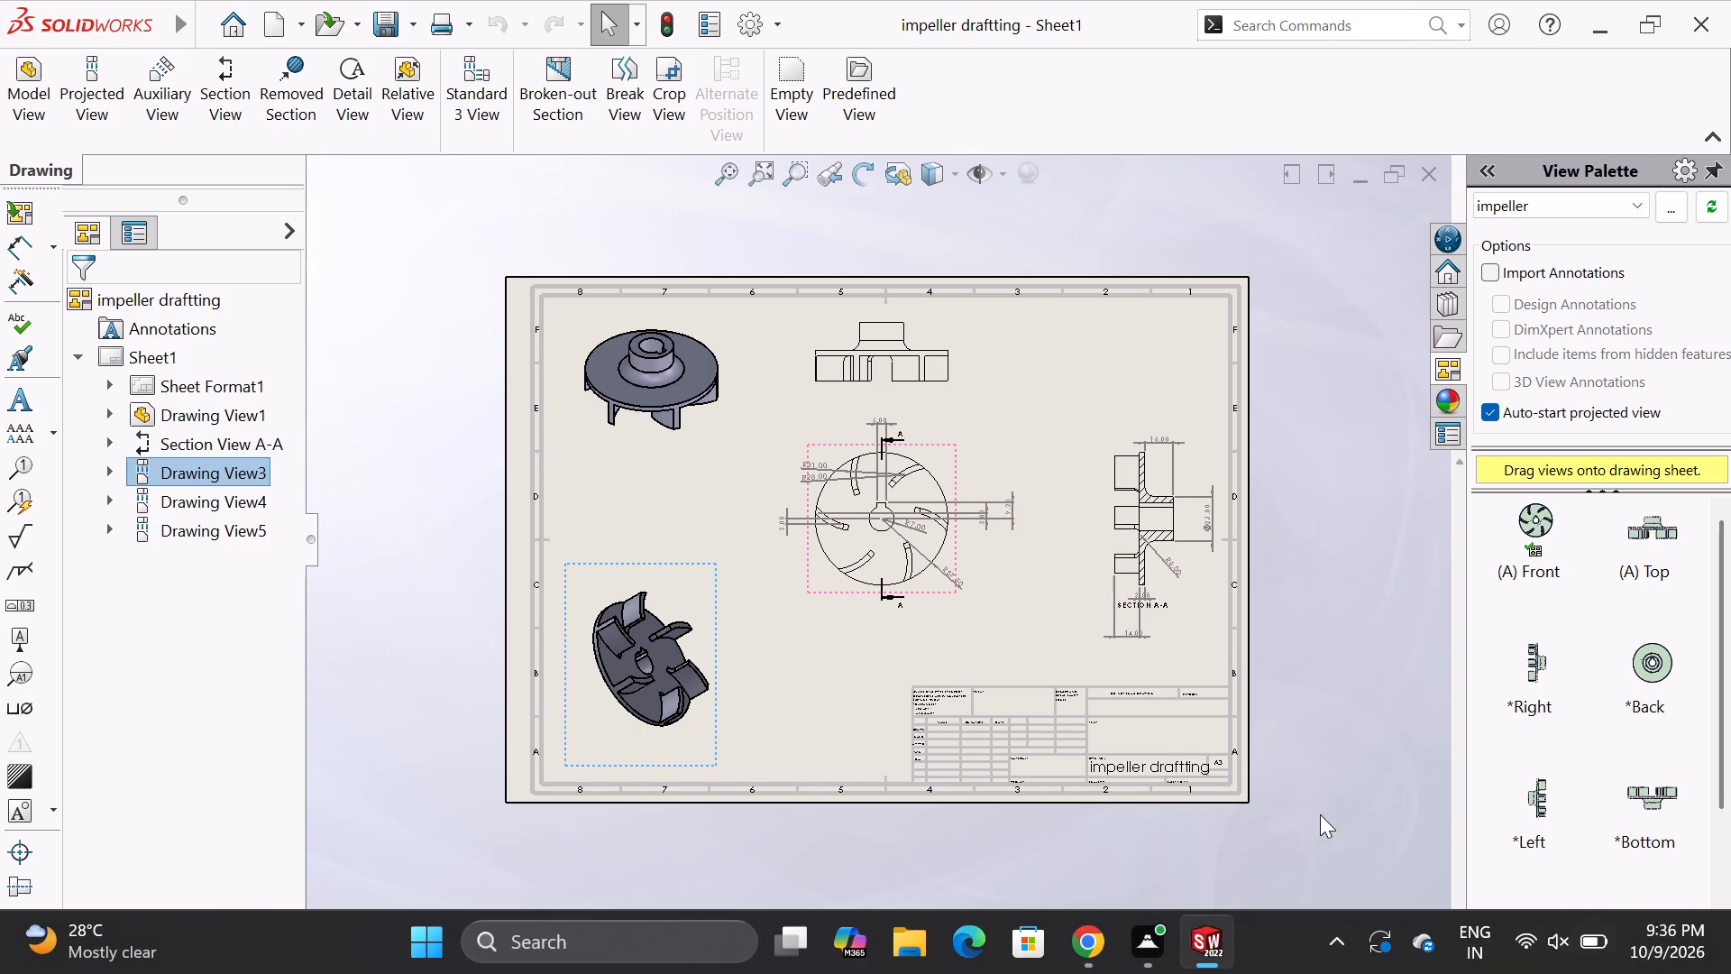
scroll(899, 606, "down", 1)
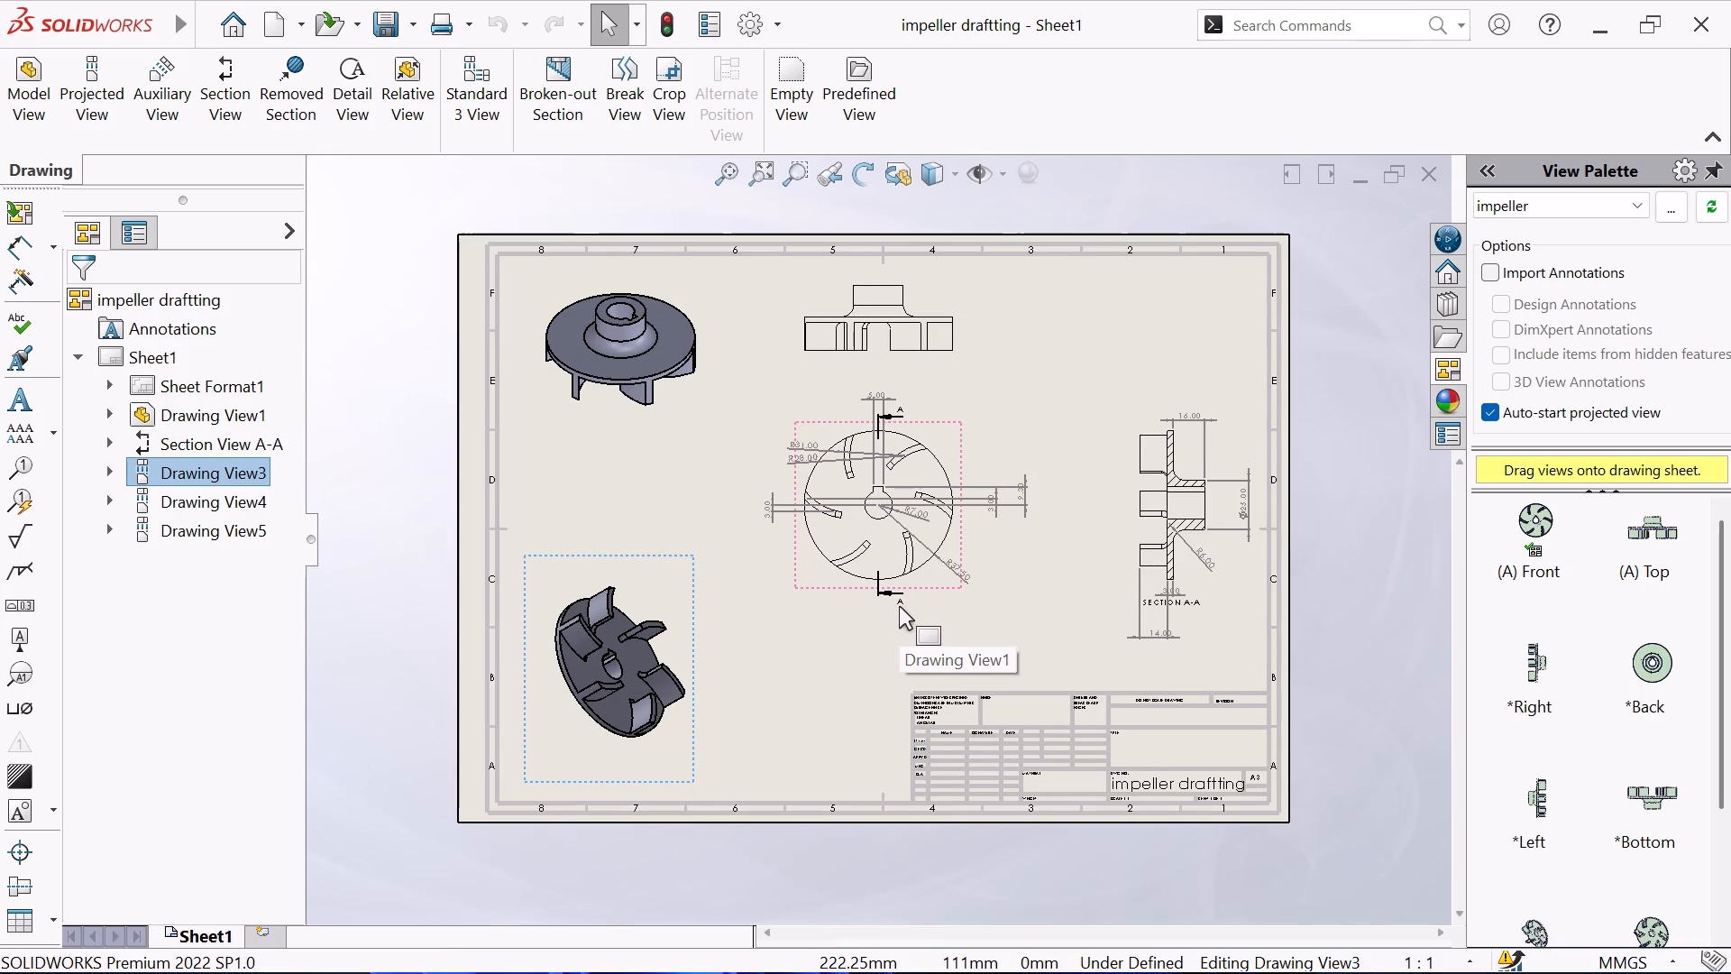
scroll(899, 606, "down", 1)
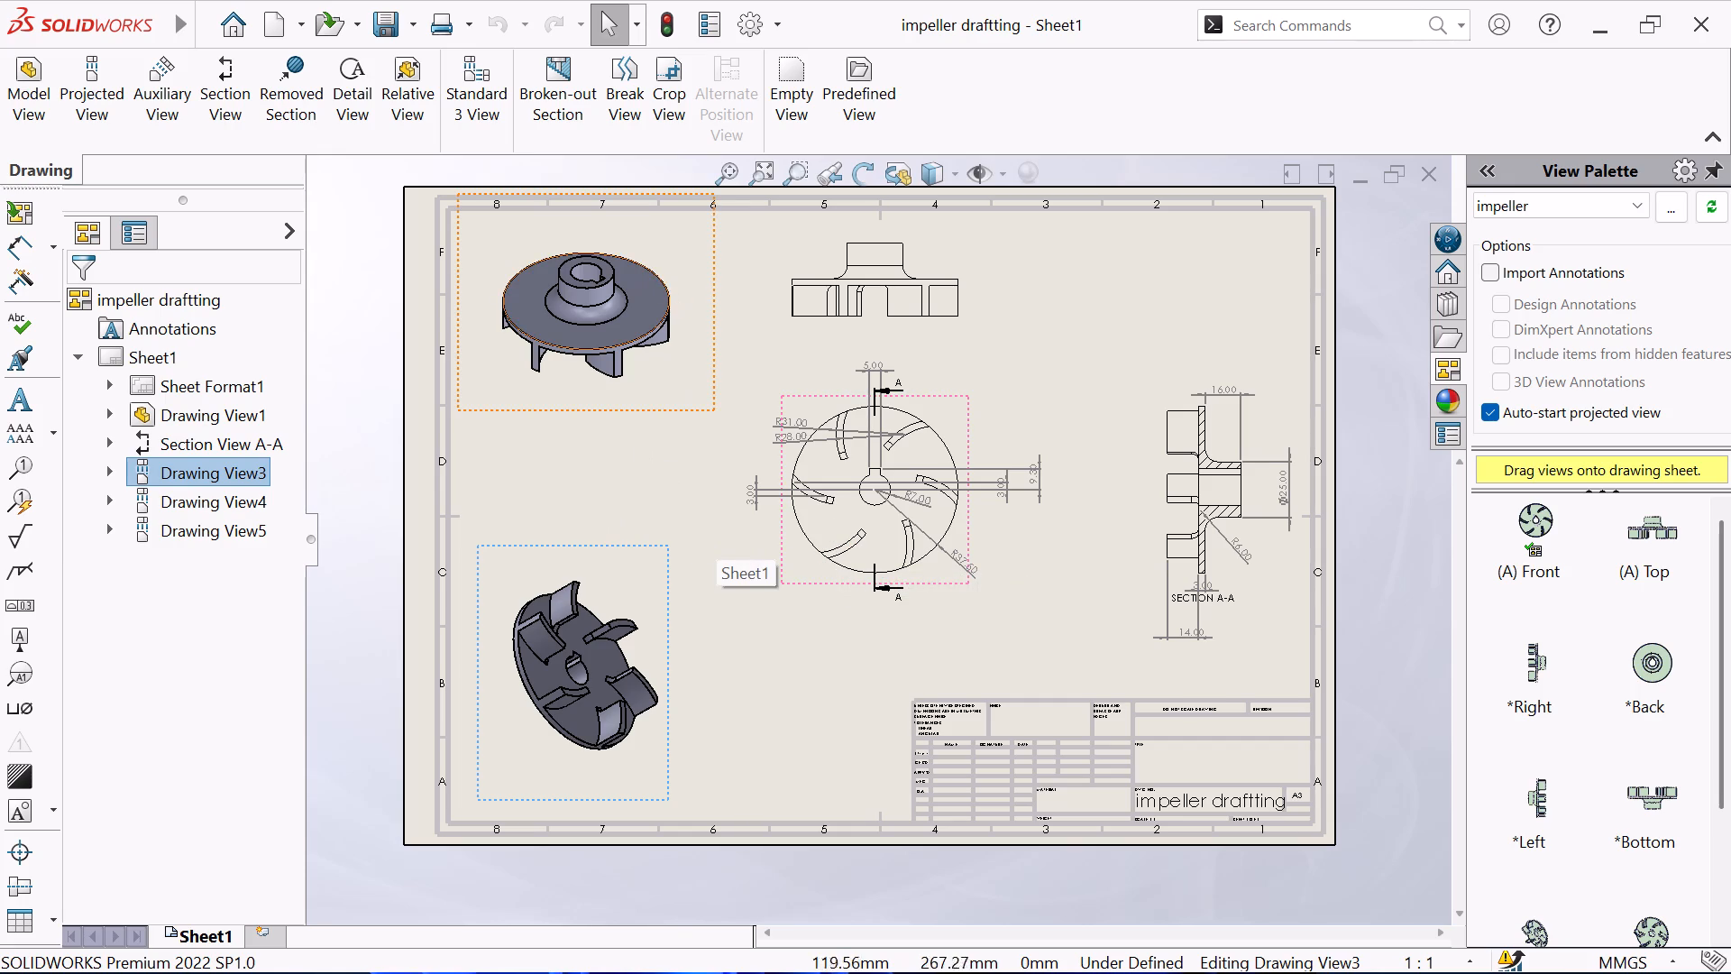
left_click(724, 186)
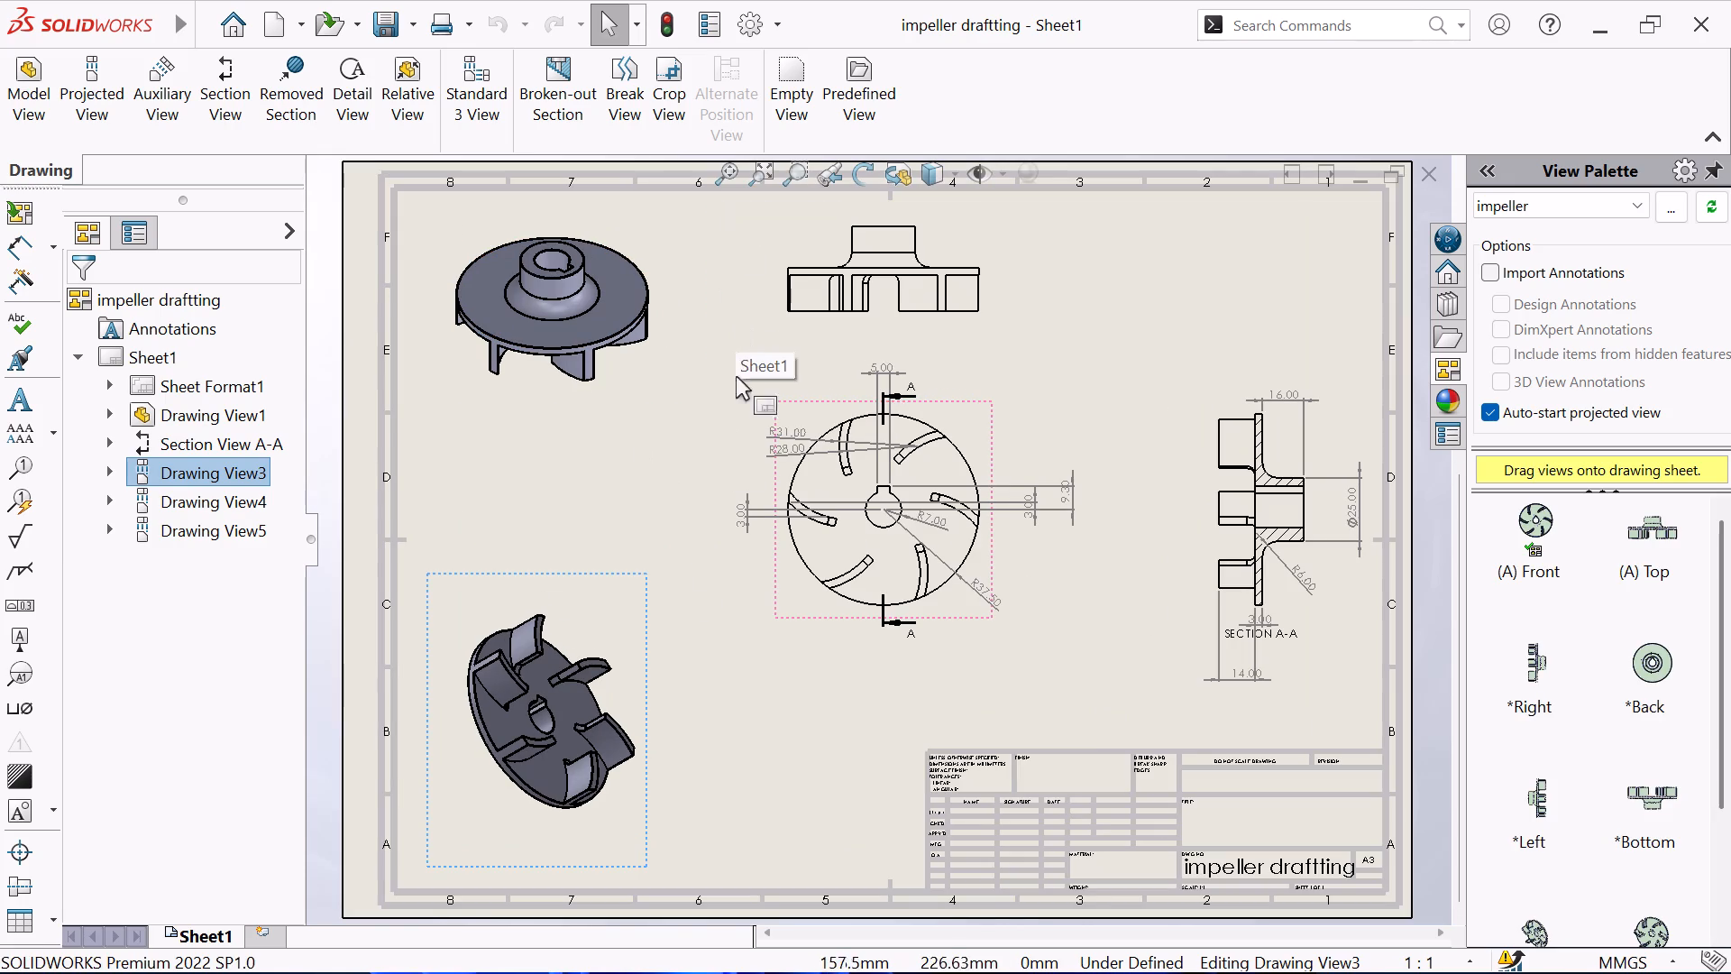
left_click(843, 777)
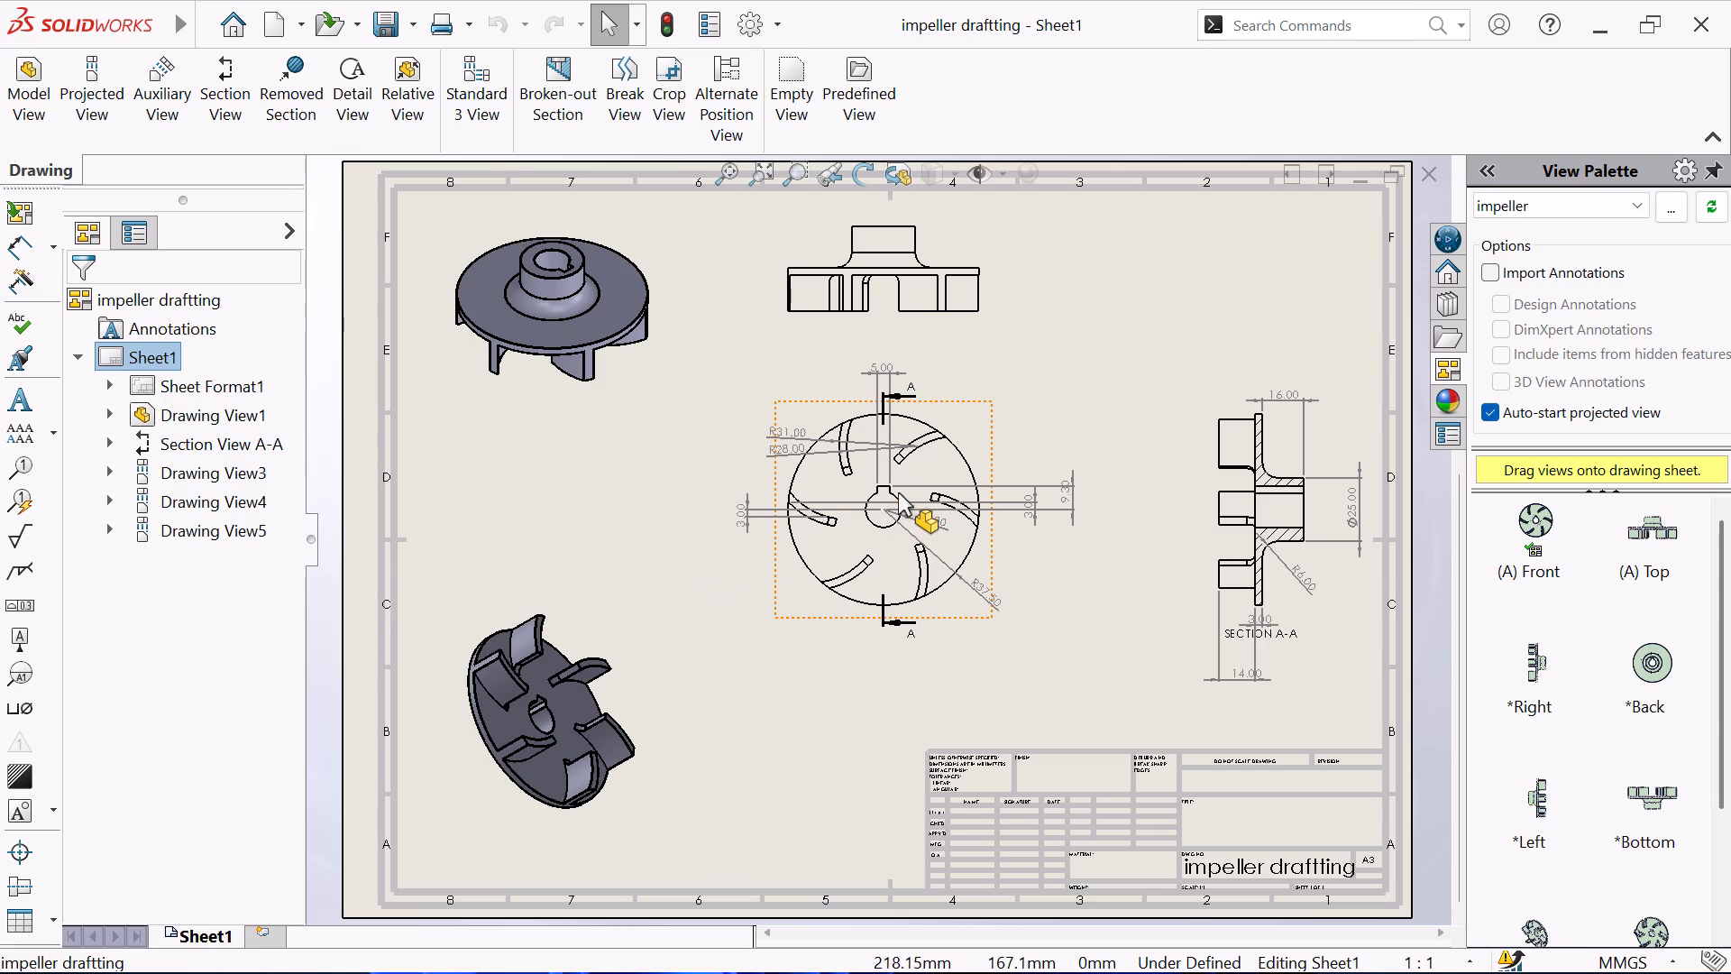
left_click_drag(961, 615, 960, 630)
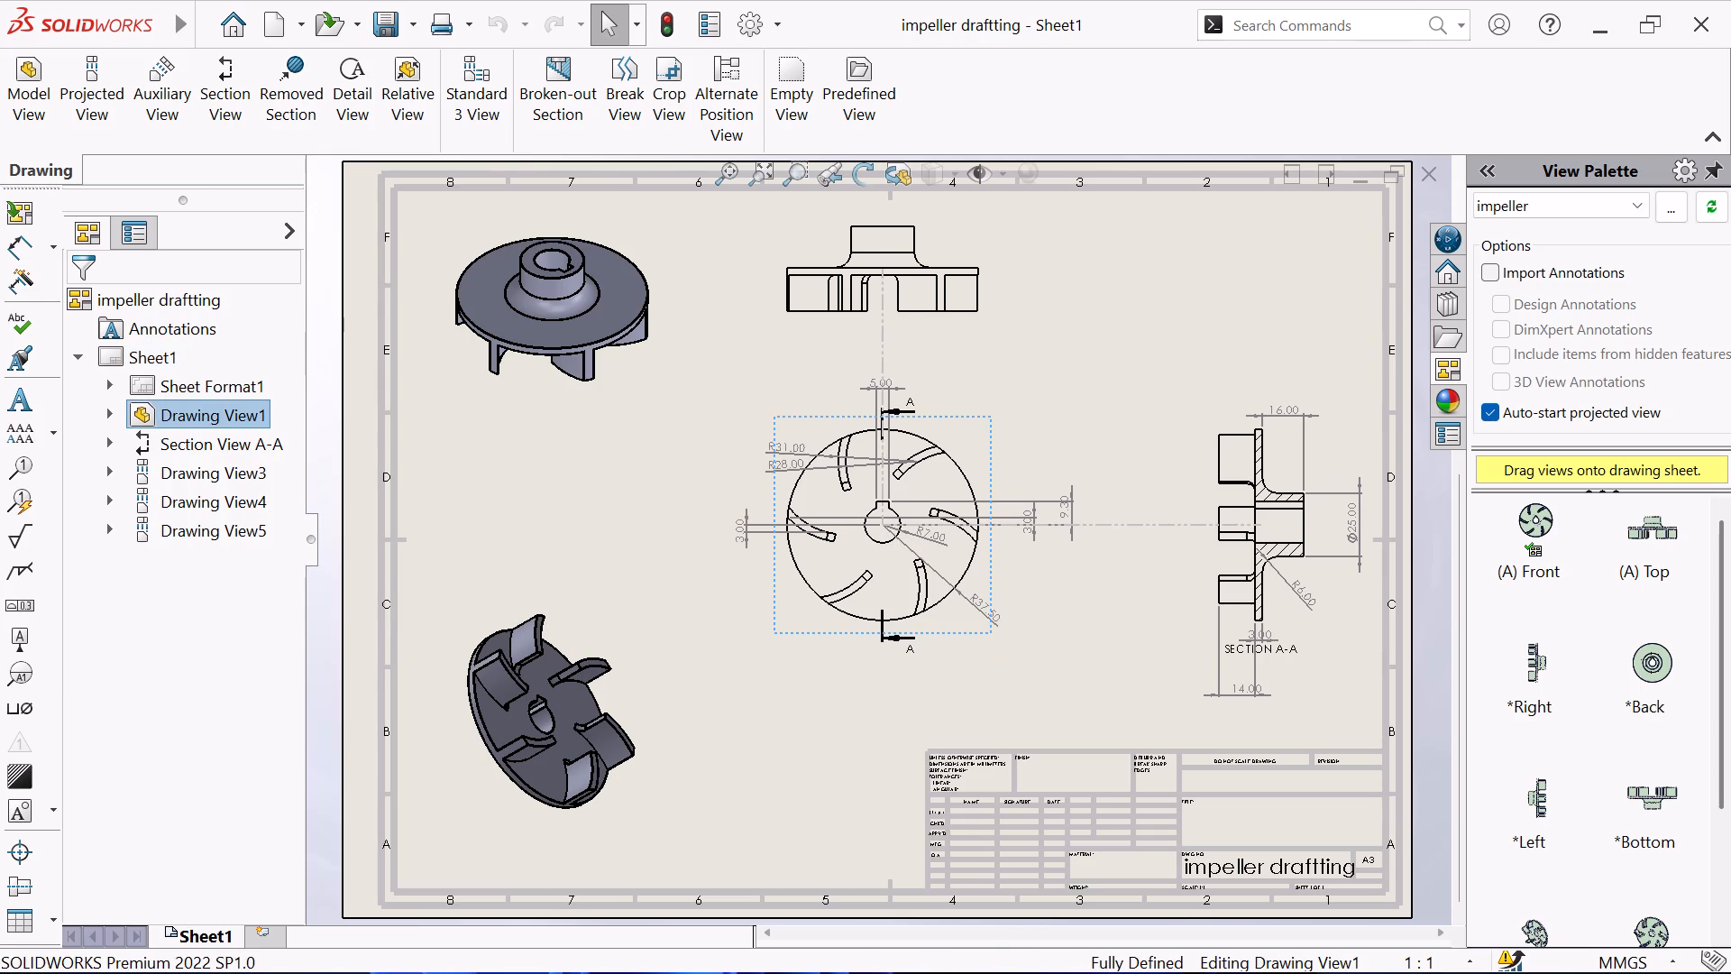
left_click_drag(960, 630, 951, 660)
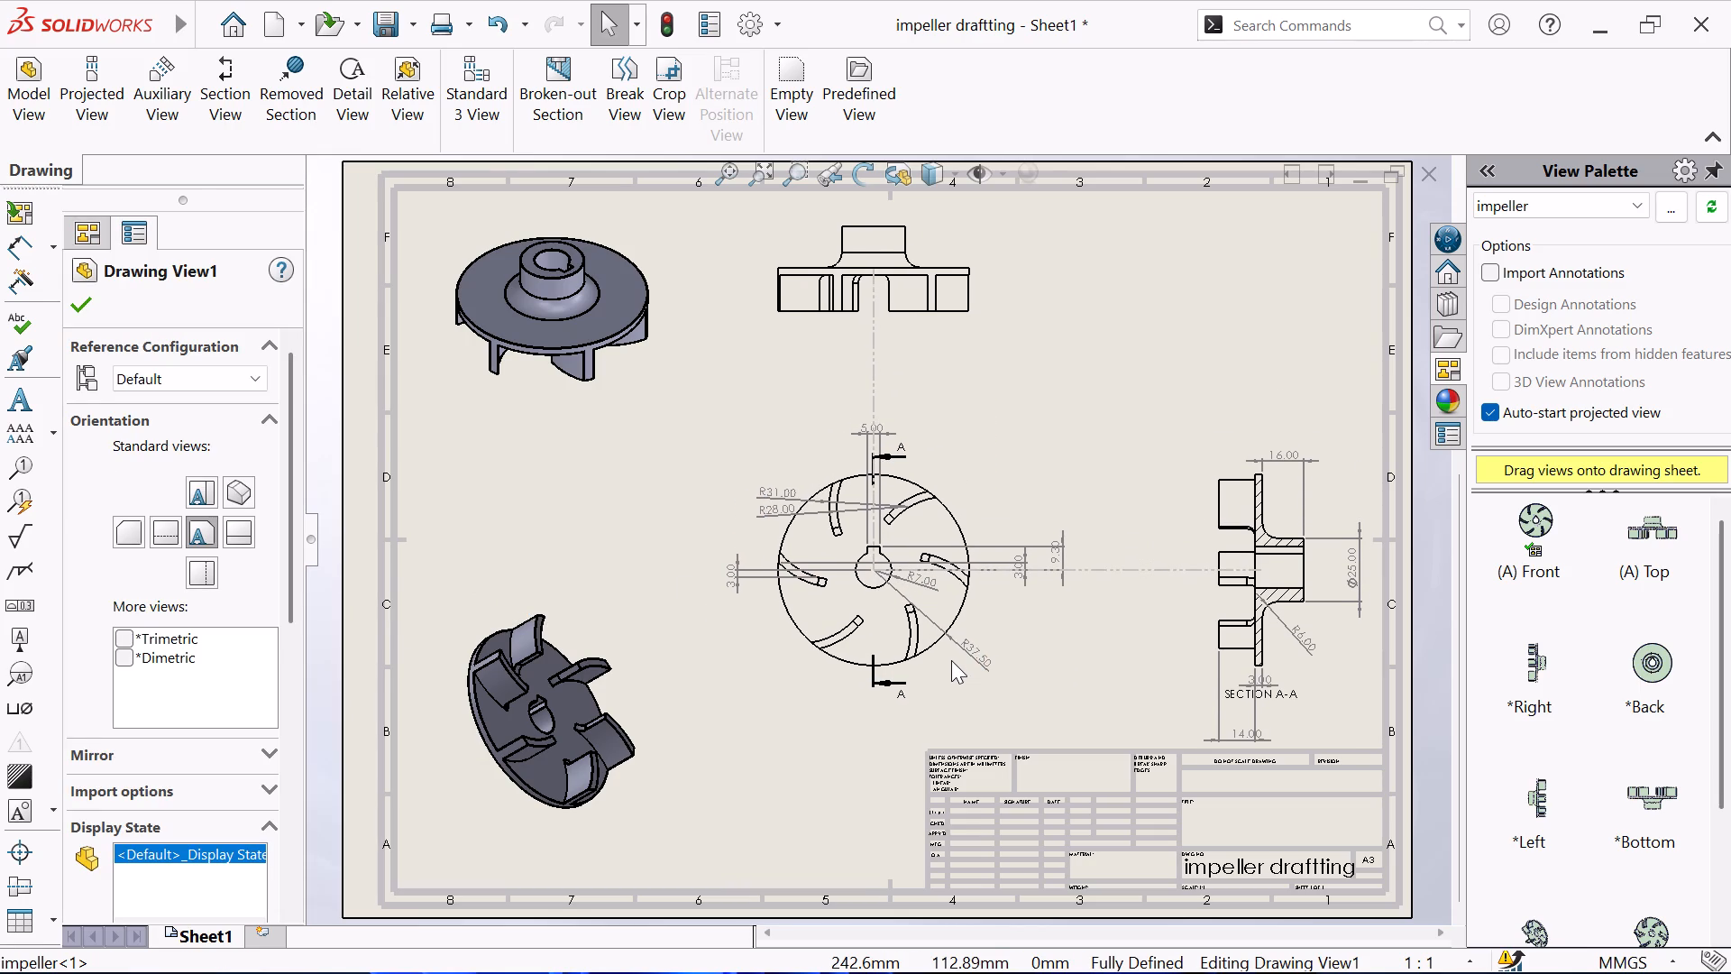
left_click_drag(951, 660, 951, 647)
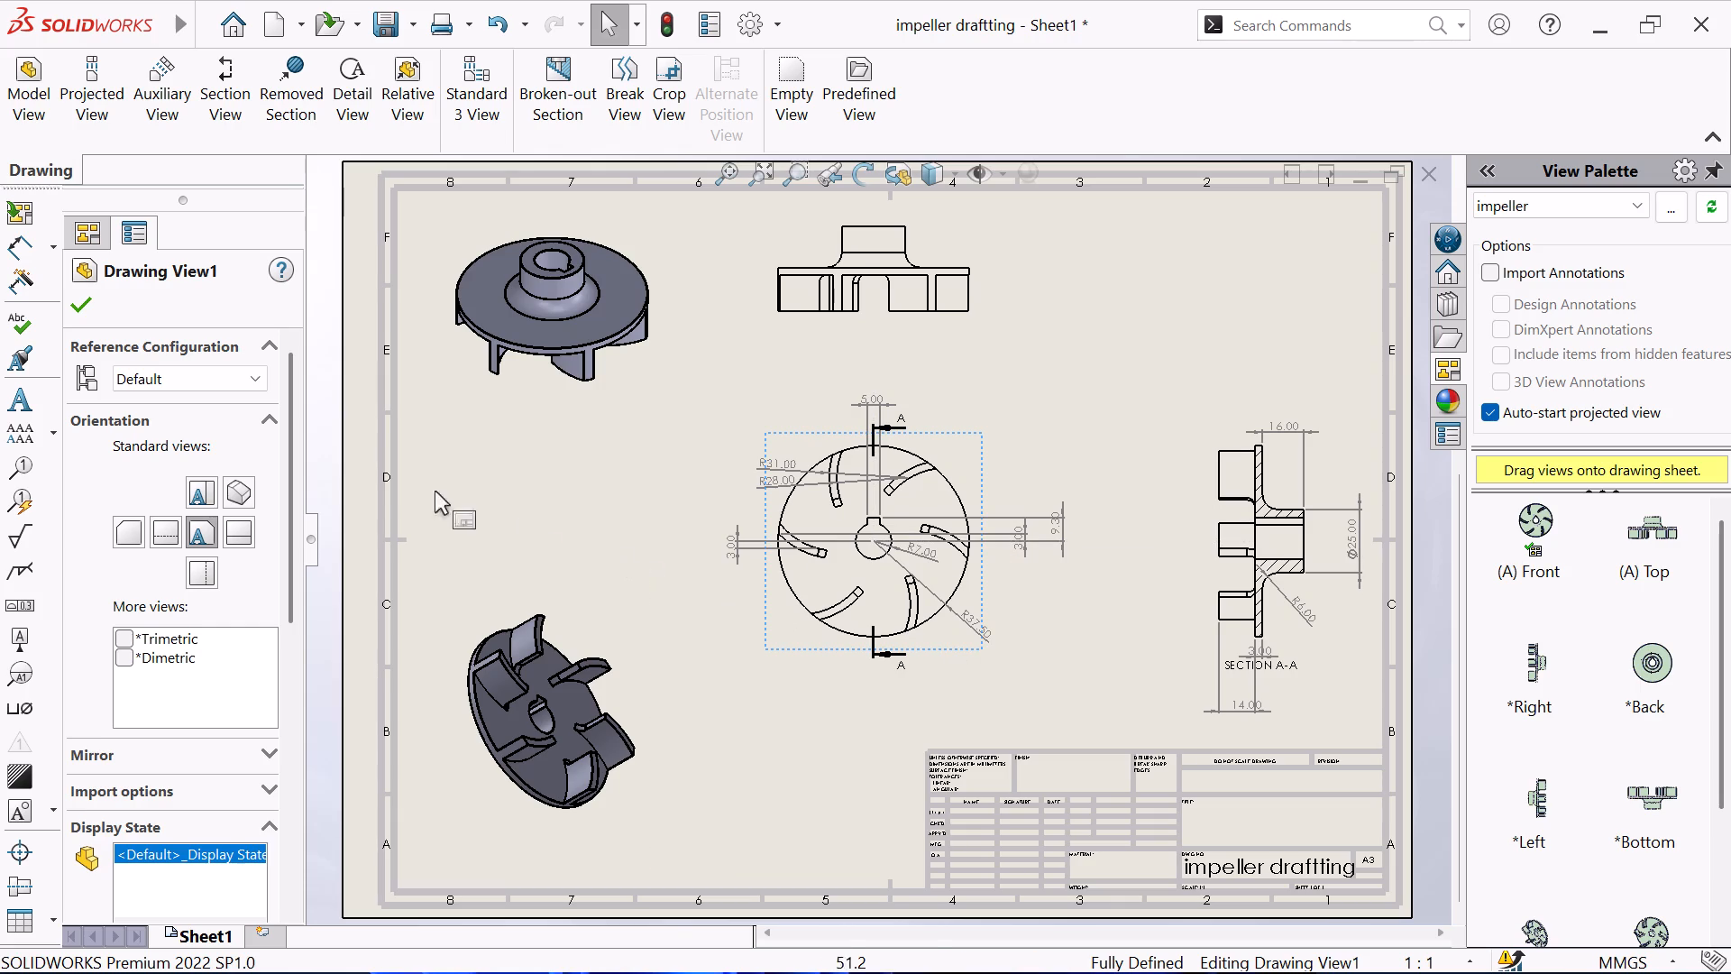
left_click(83, 301)
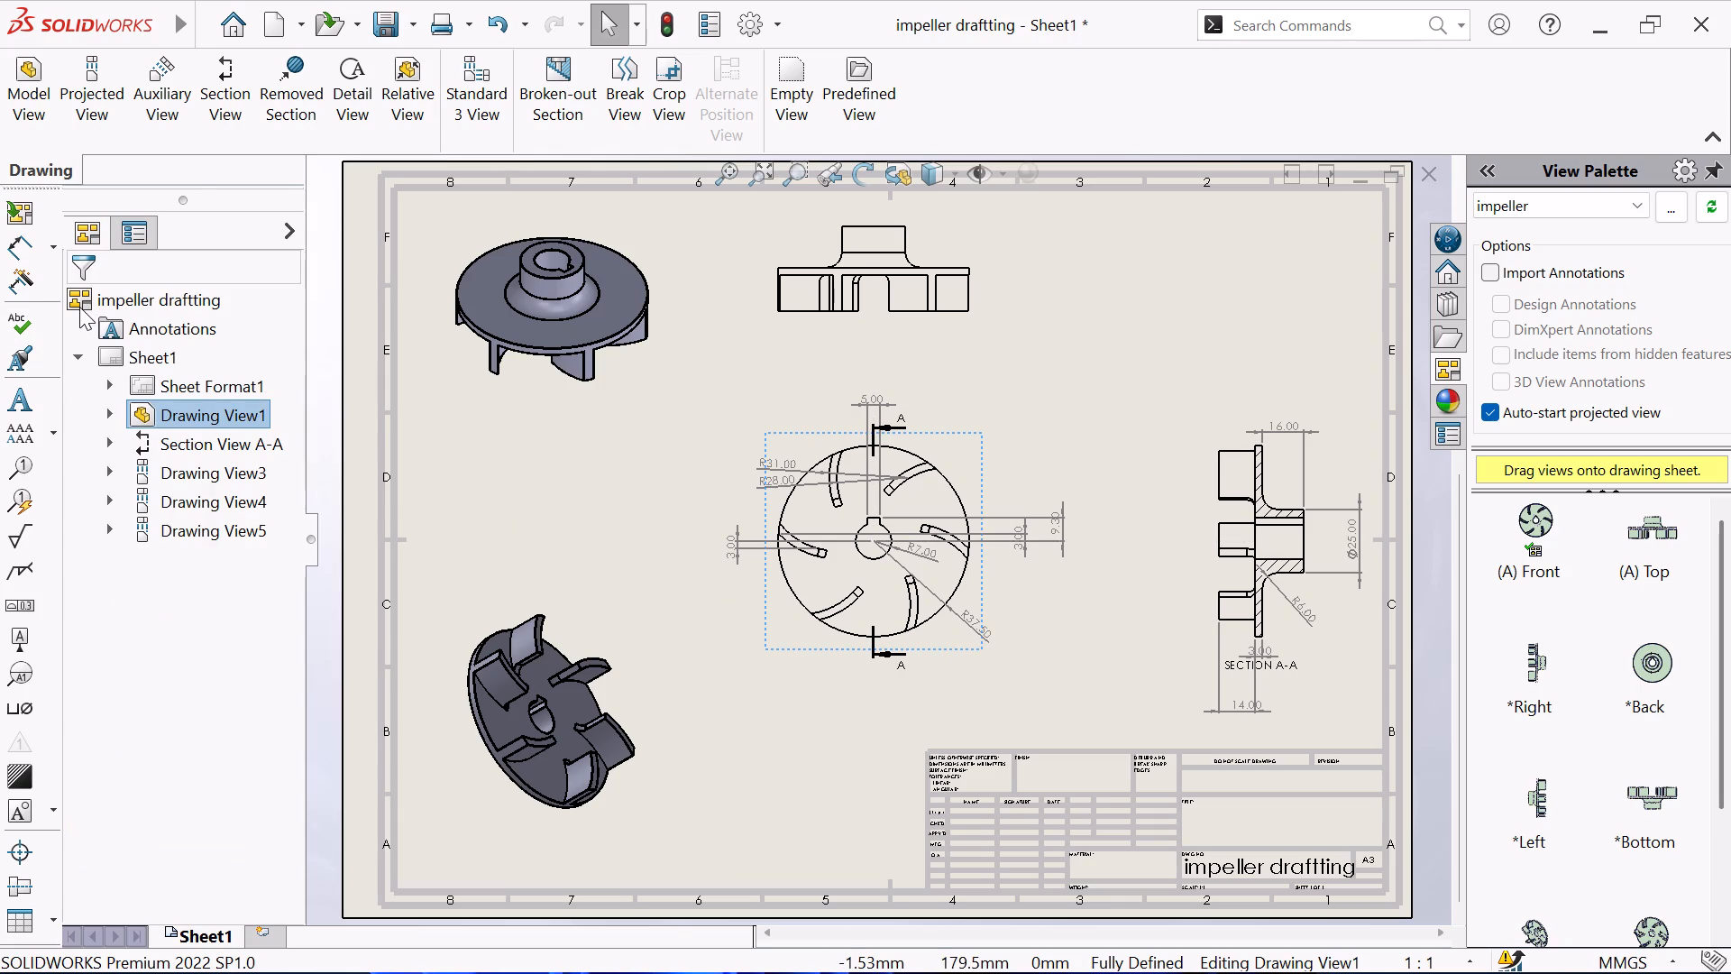
key("ctrl+s")
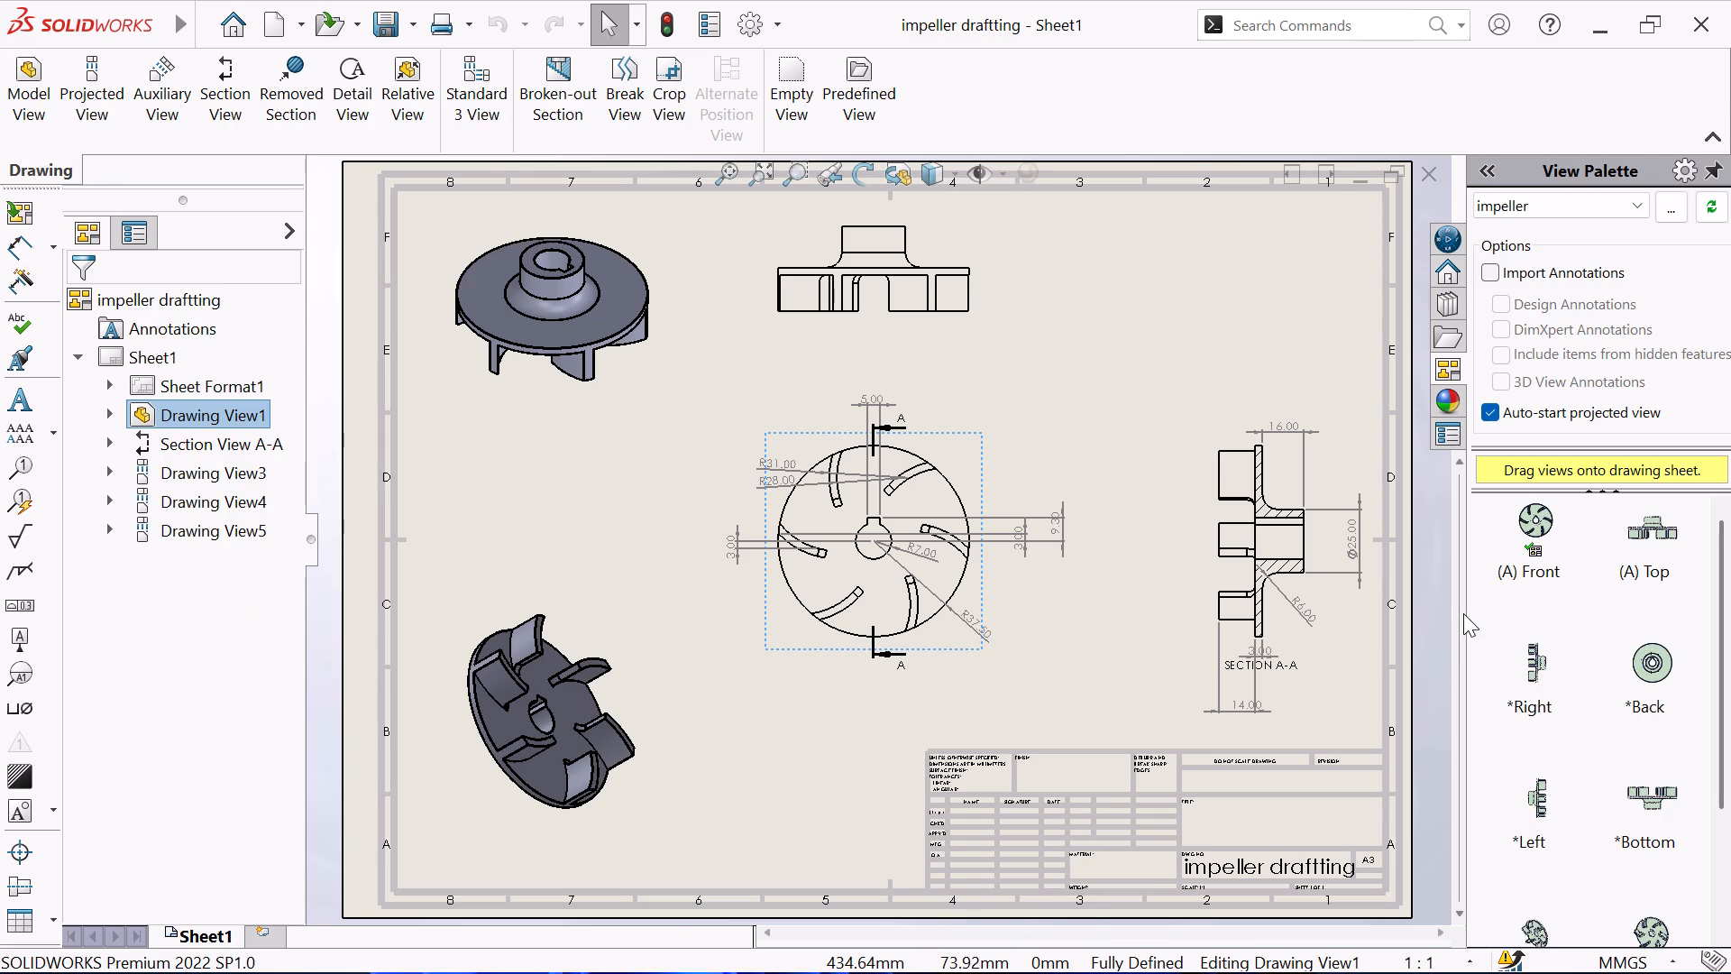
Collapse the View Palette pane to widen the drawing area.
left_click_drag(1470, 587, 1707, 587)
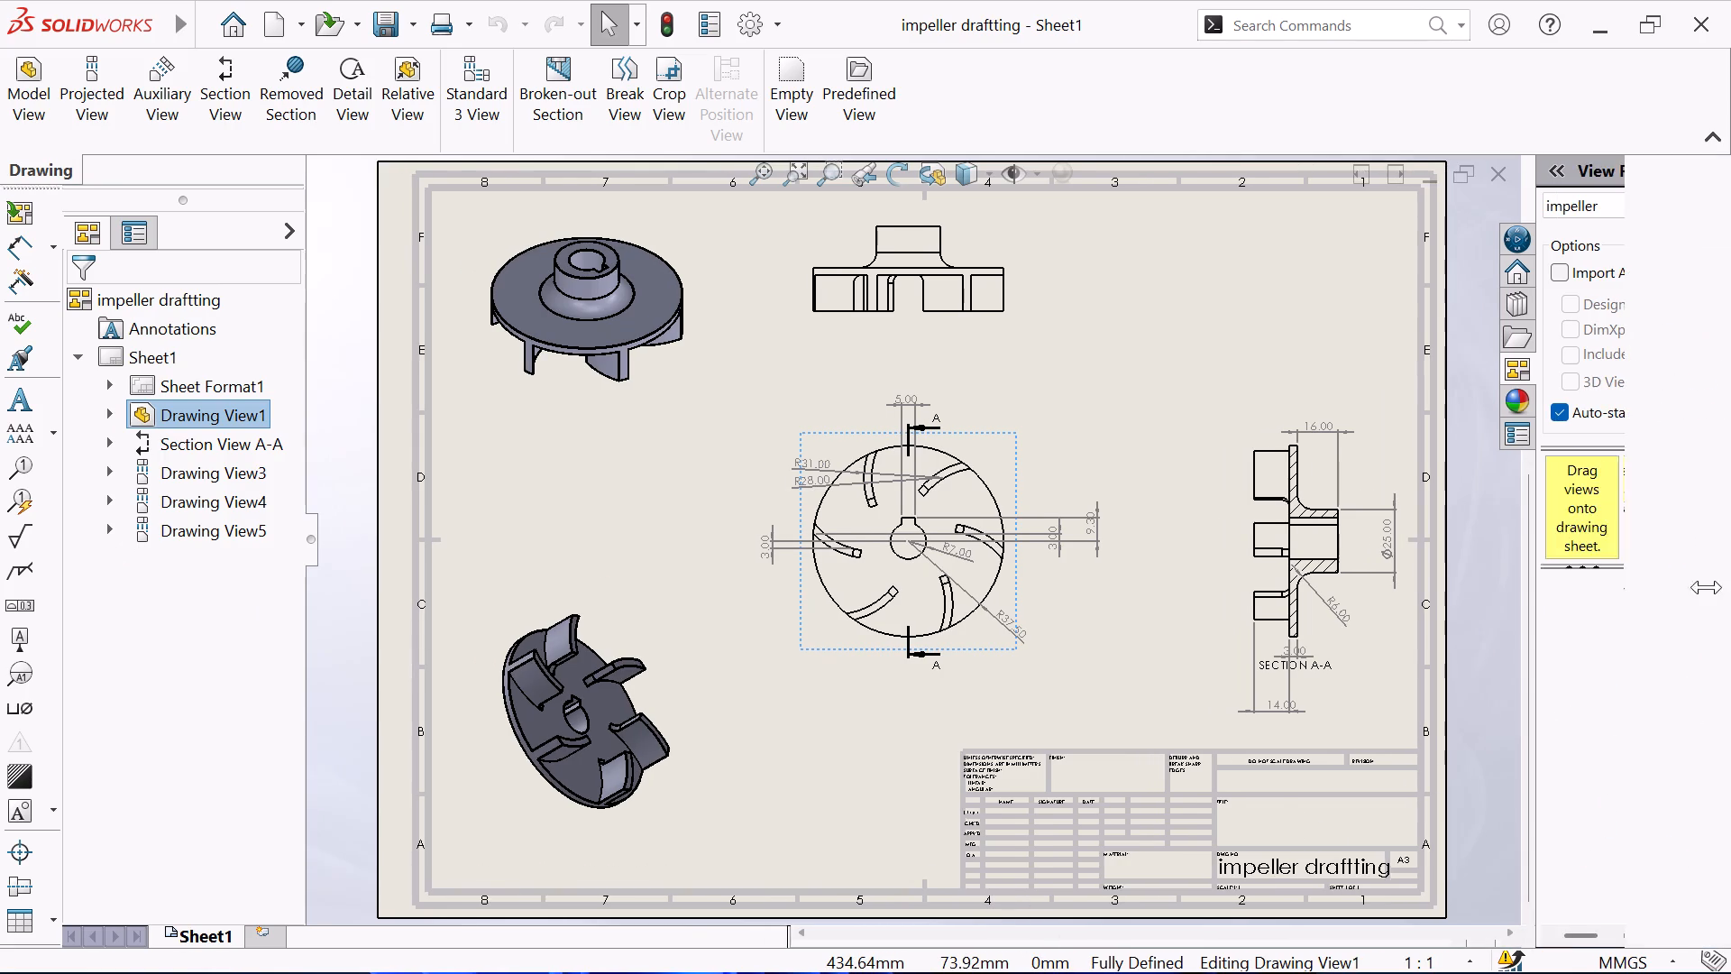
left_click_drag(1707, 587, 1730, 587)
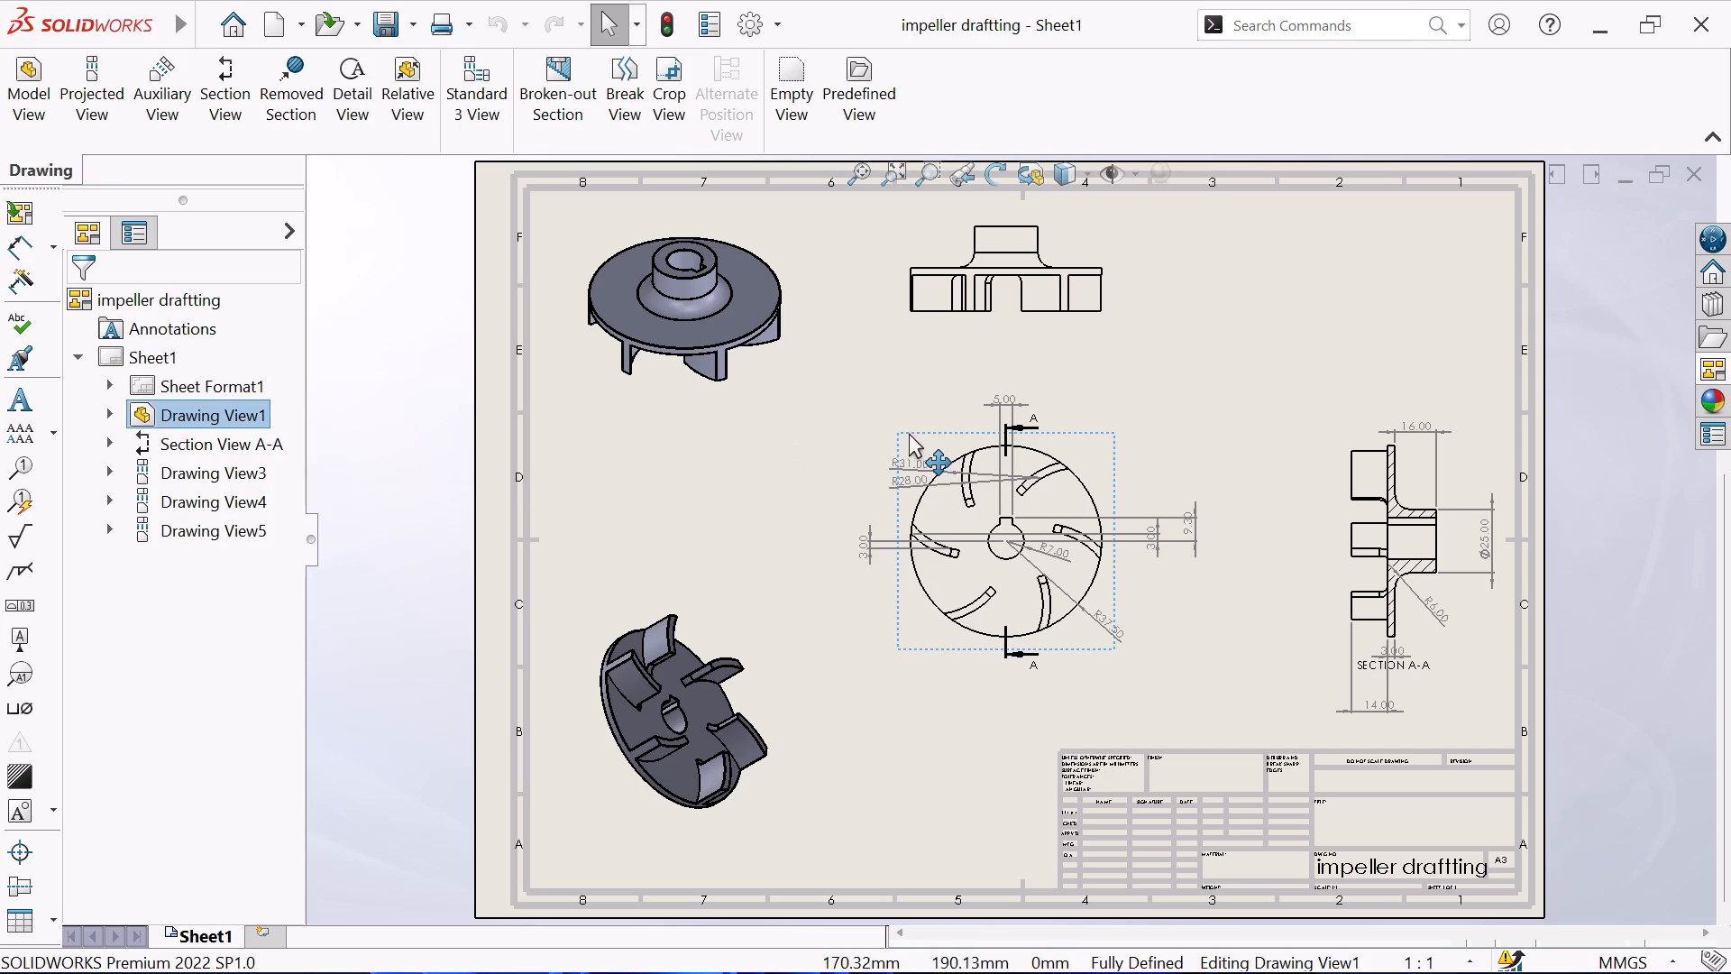
Move the lower isometric view slightly up and to the right beneath the upper isometric view, and save the drawing.
scroll(1464, 500, "up", 1)
scroll(971, 528, "down", 2)
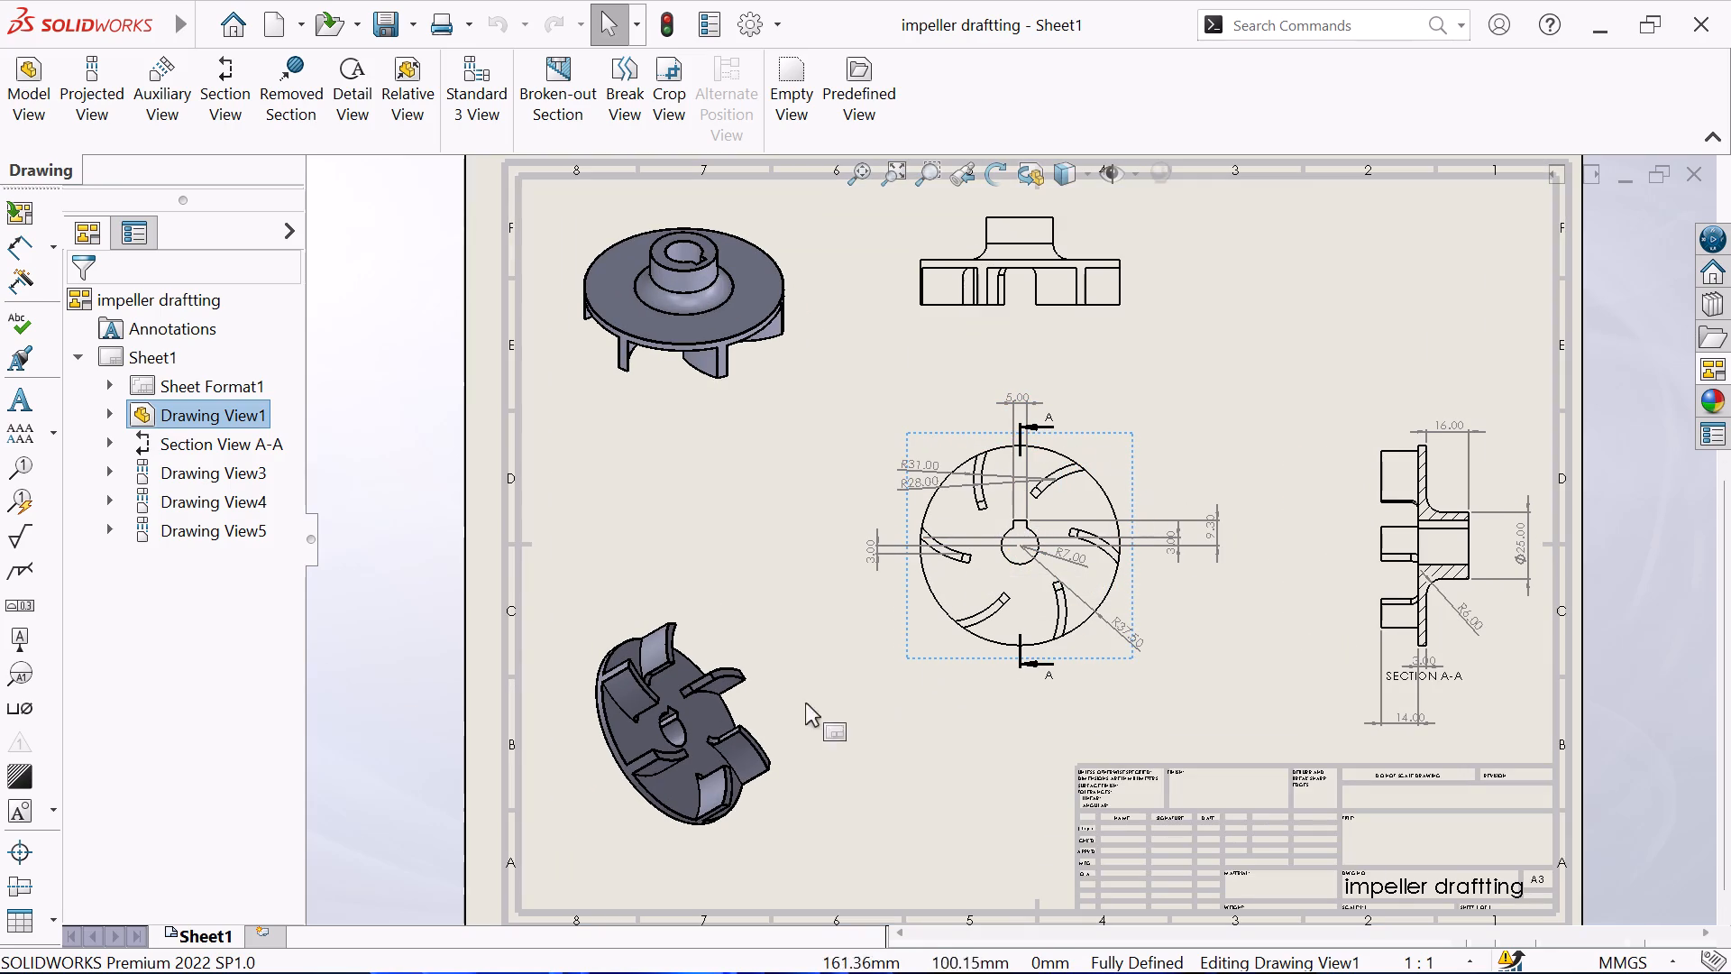
left_click(773, 521)
left_click(867, 773)
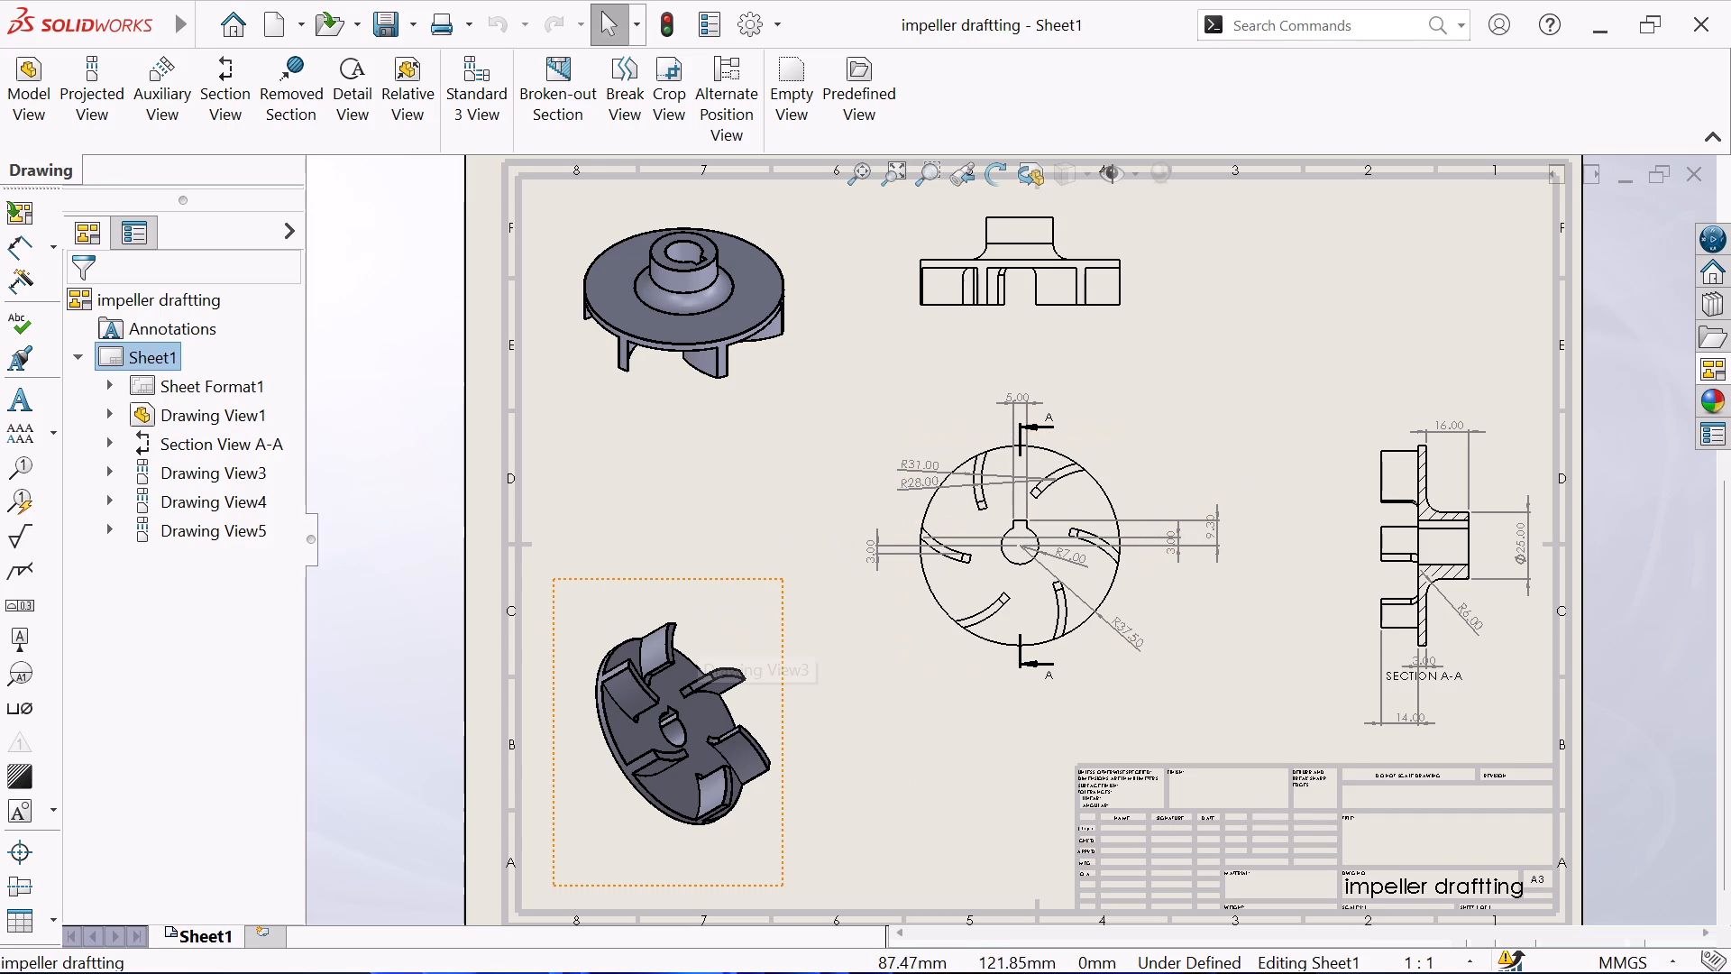
left_click(702, 584)
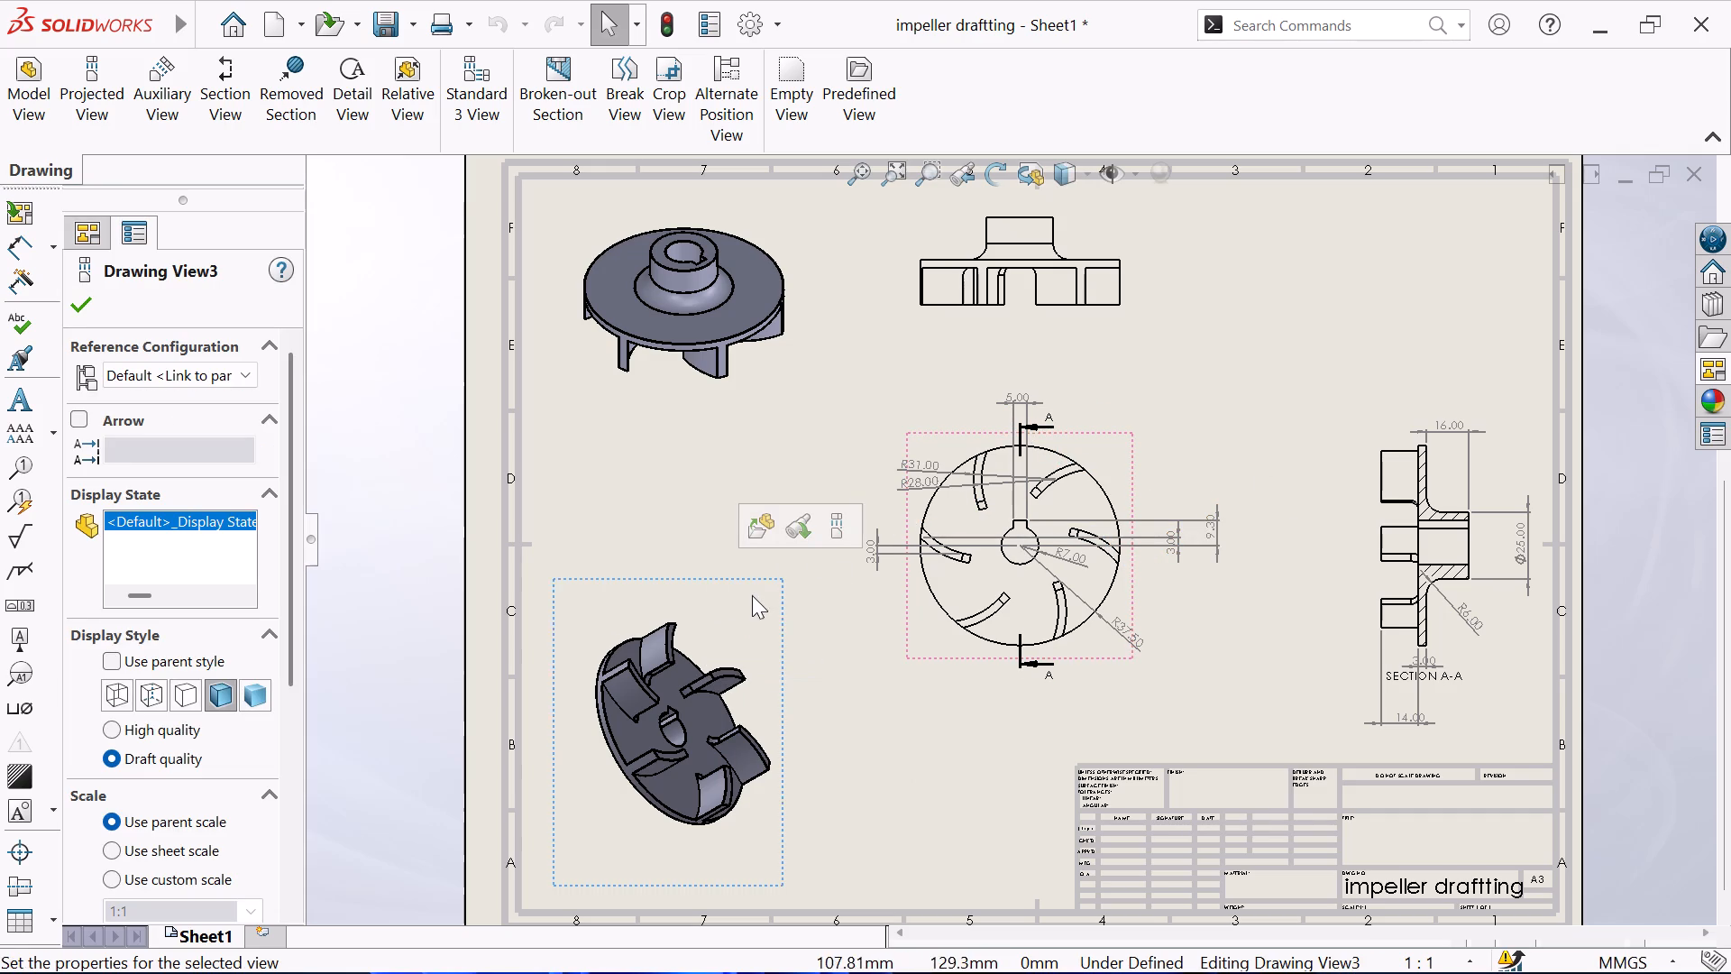
left_click_drag(772, 605, 784, 580)
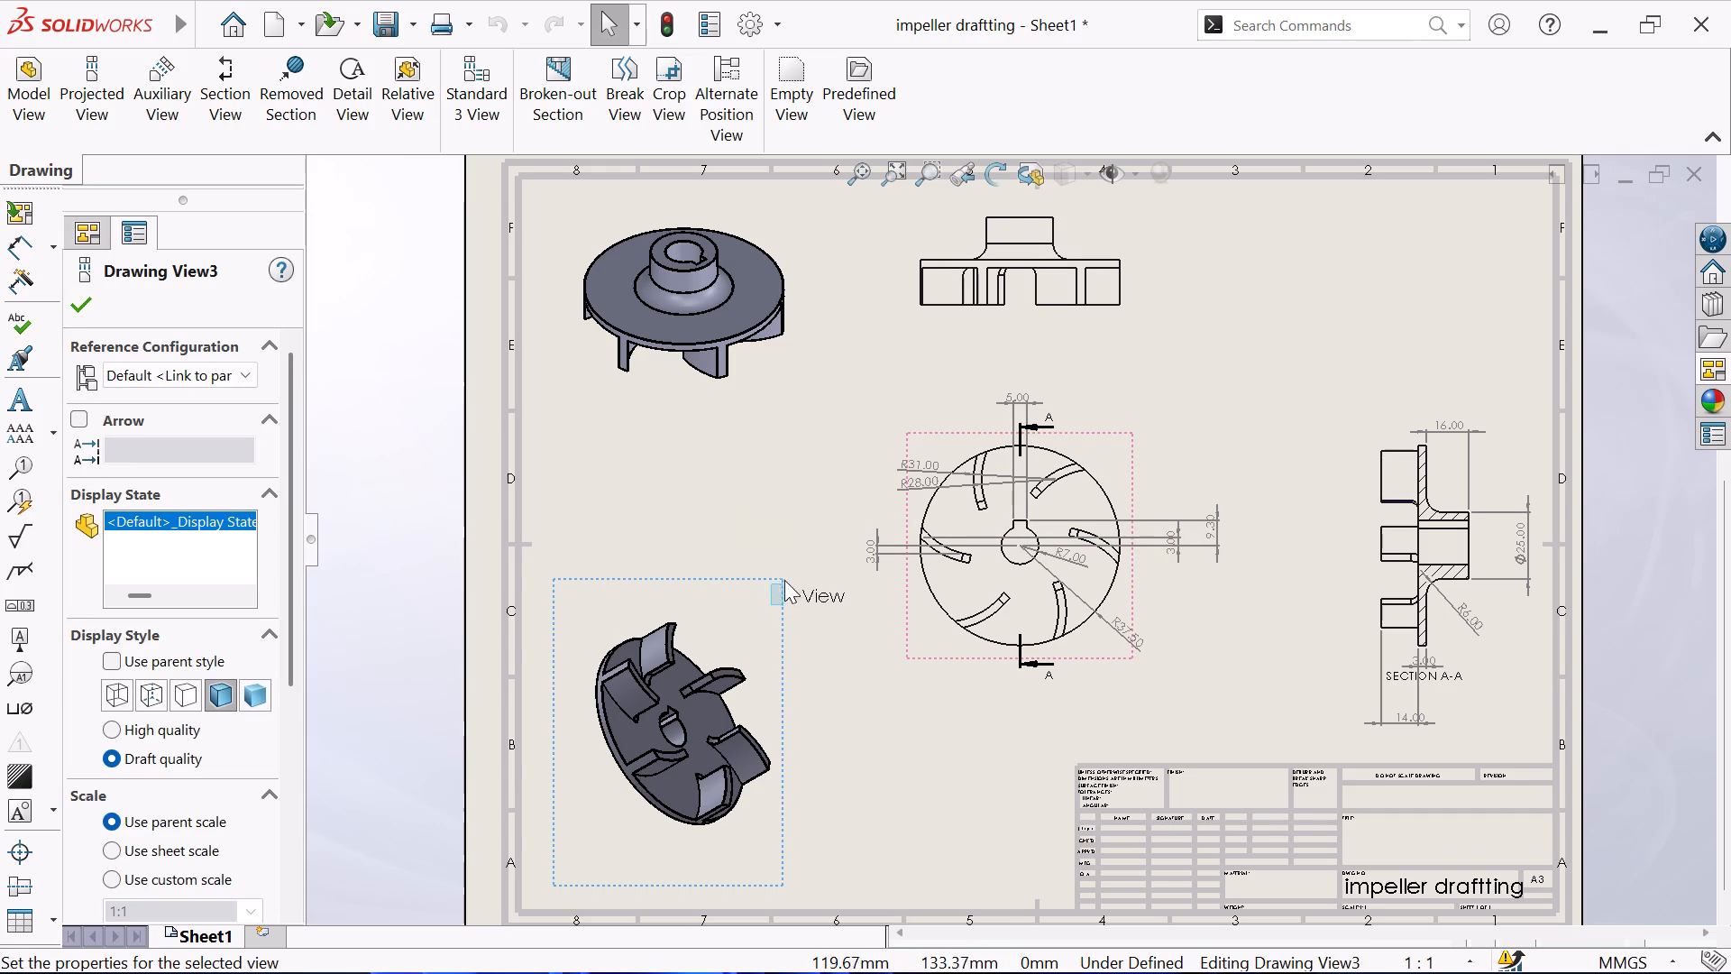
left_click_drag(784, 580, 794, 547)
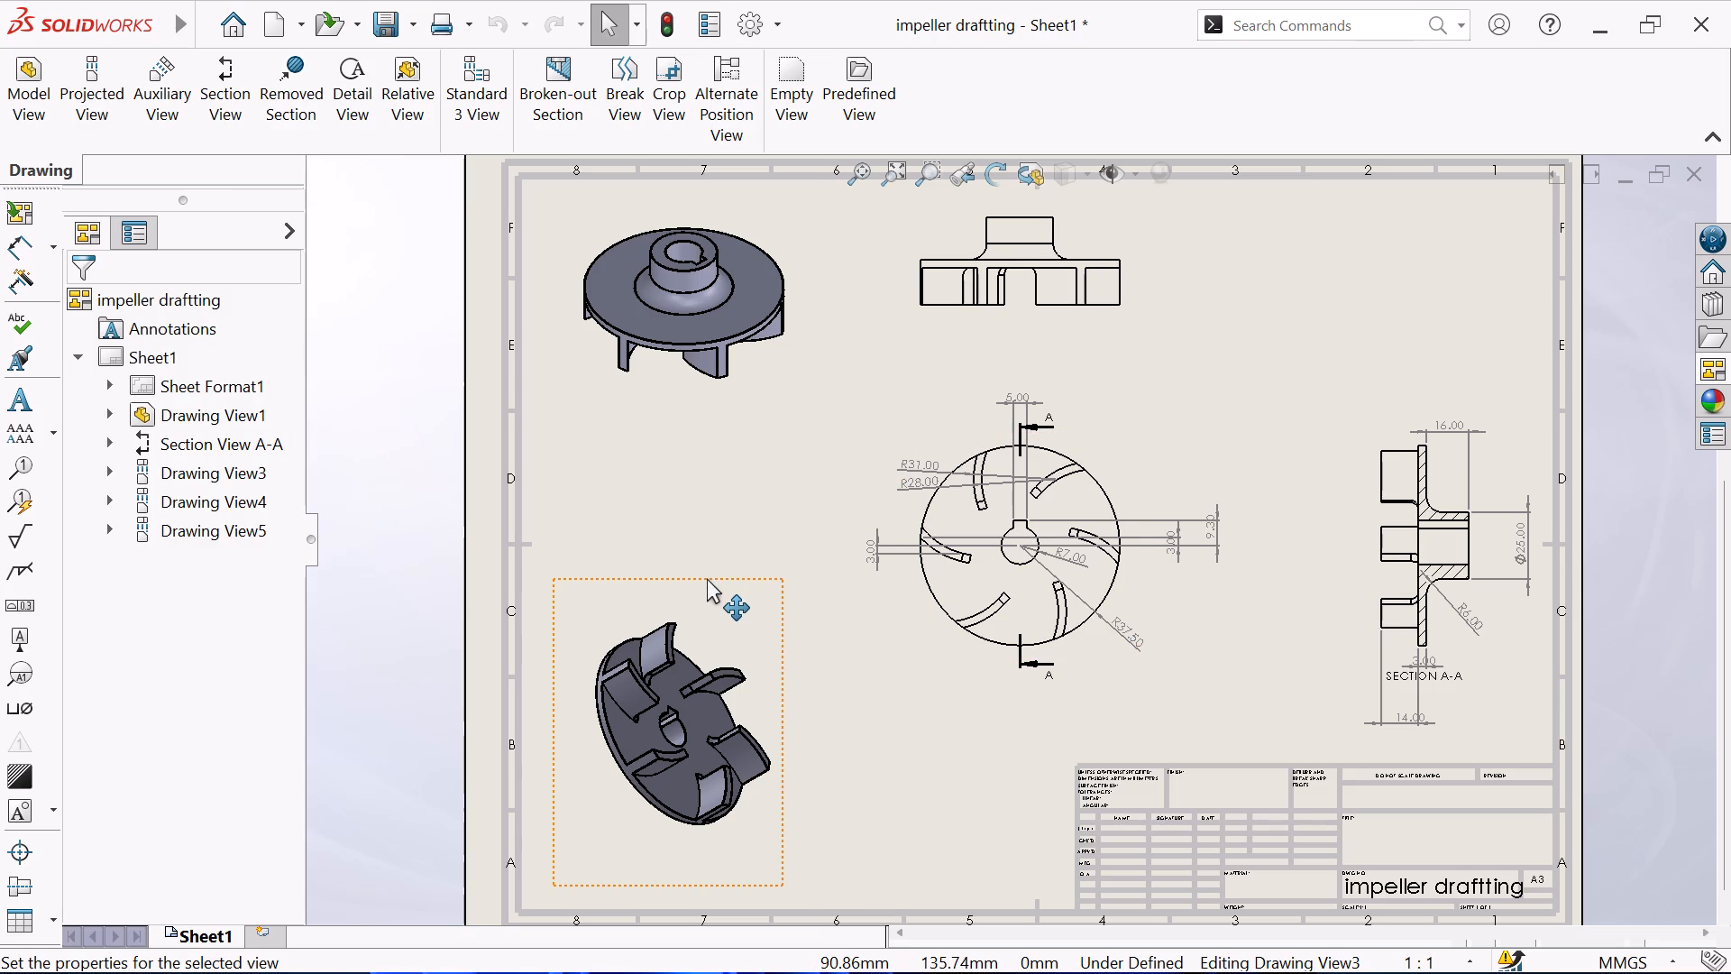
left_click_drag(707, 578, 728, 545)
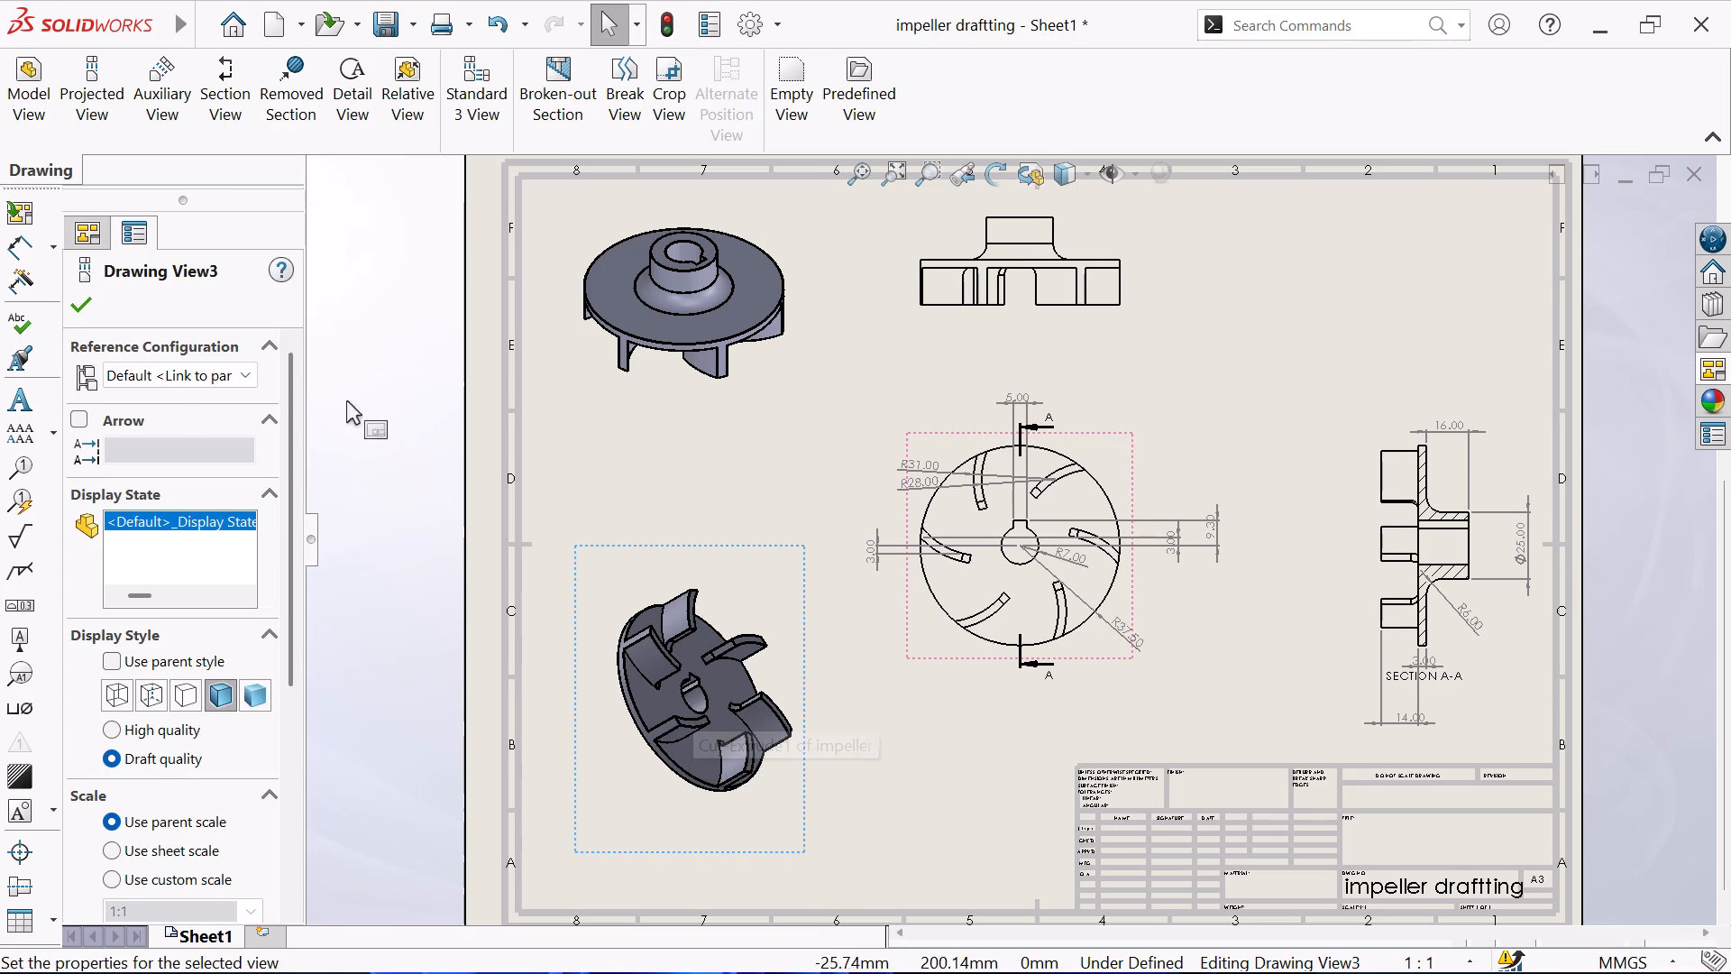
left_click(78, 299)
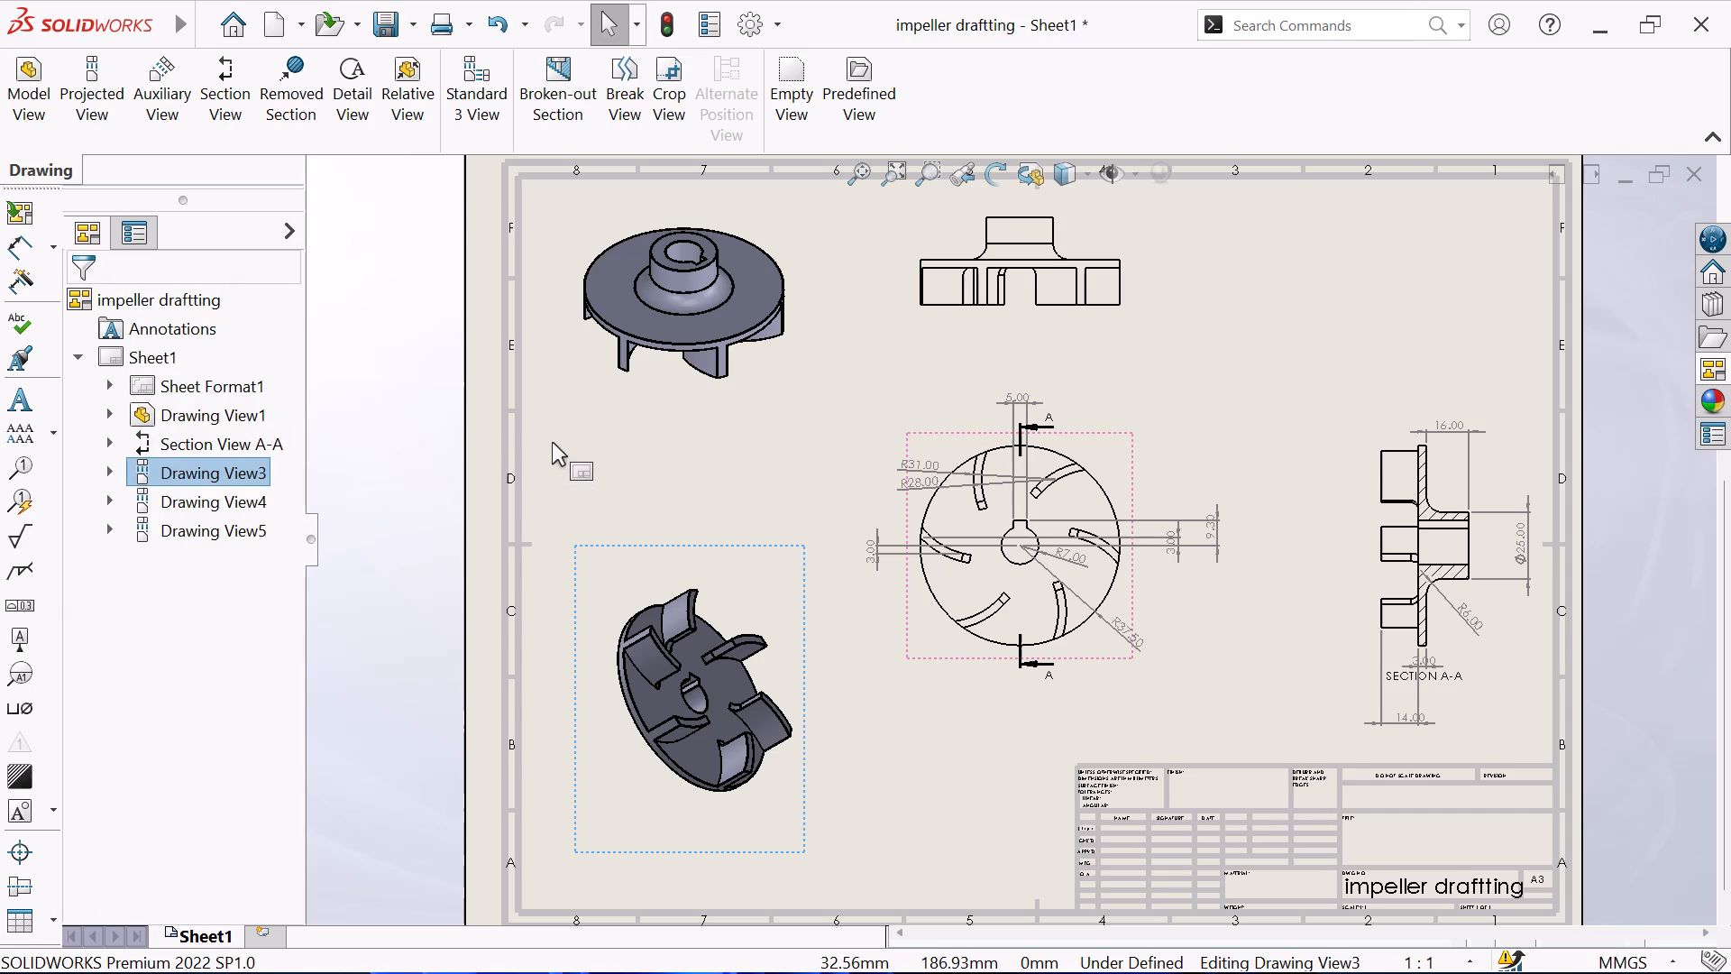
key("ctrl+s")
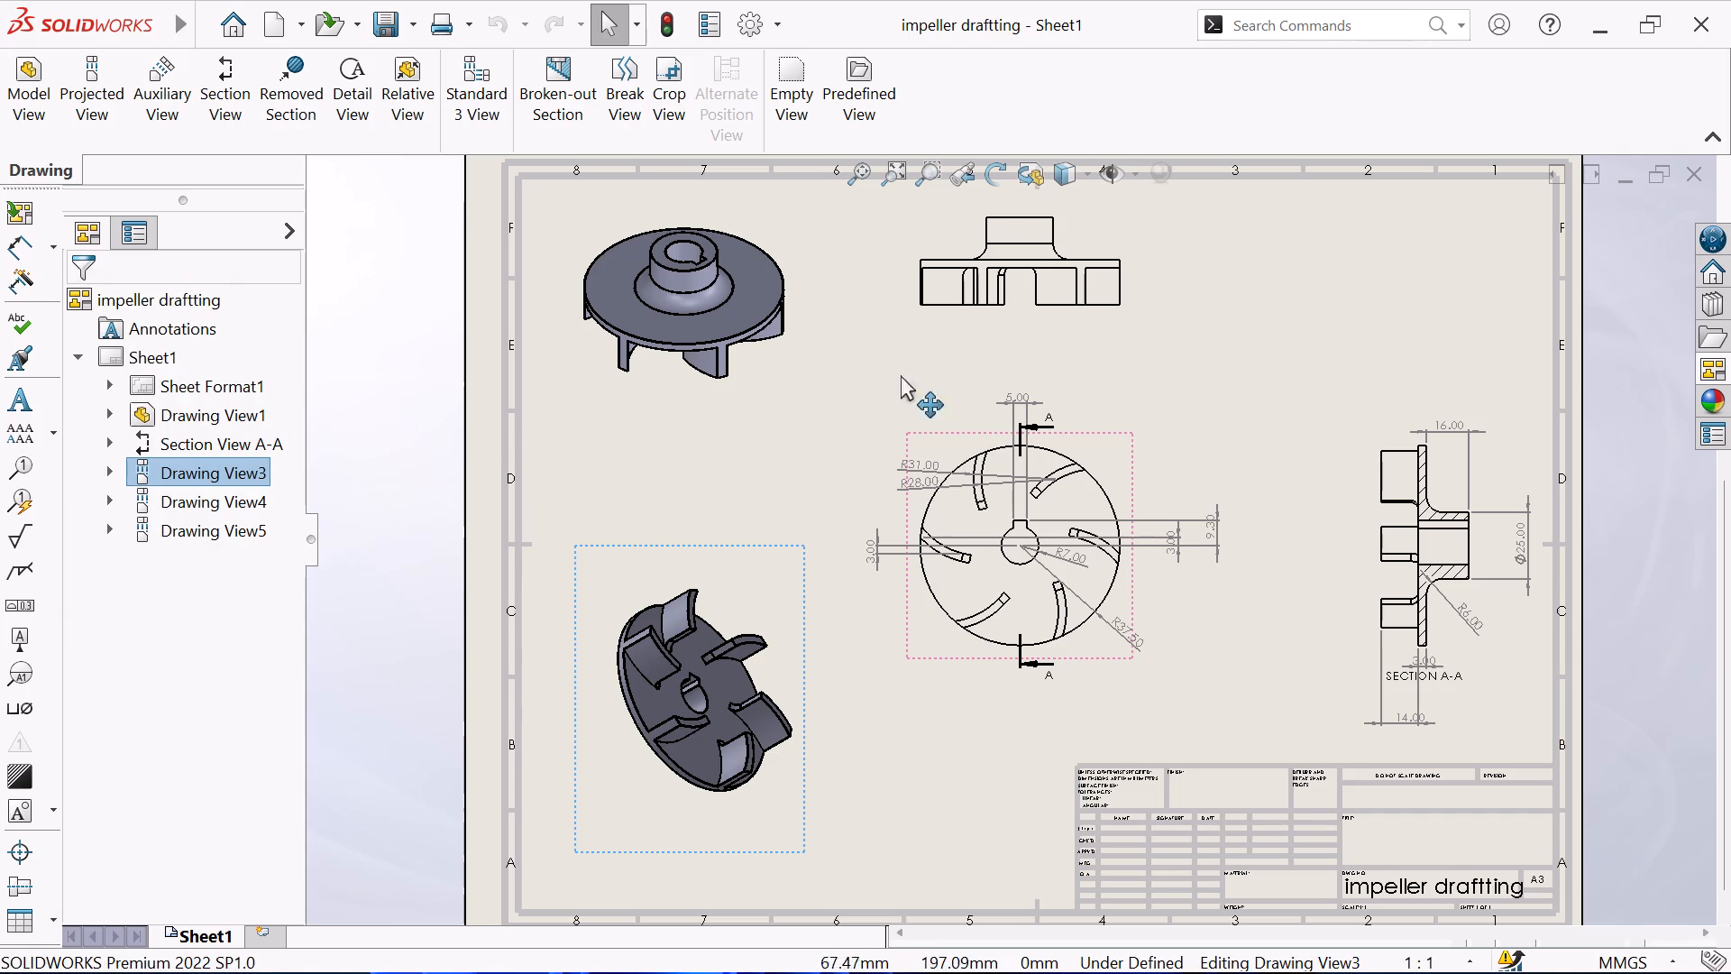
Fit the whole sheet in the drawing area and collapse the View Palette pane.
left_click(865, 169)
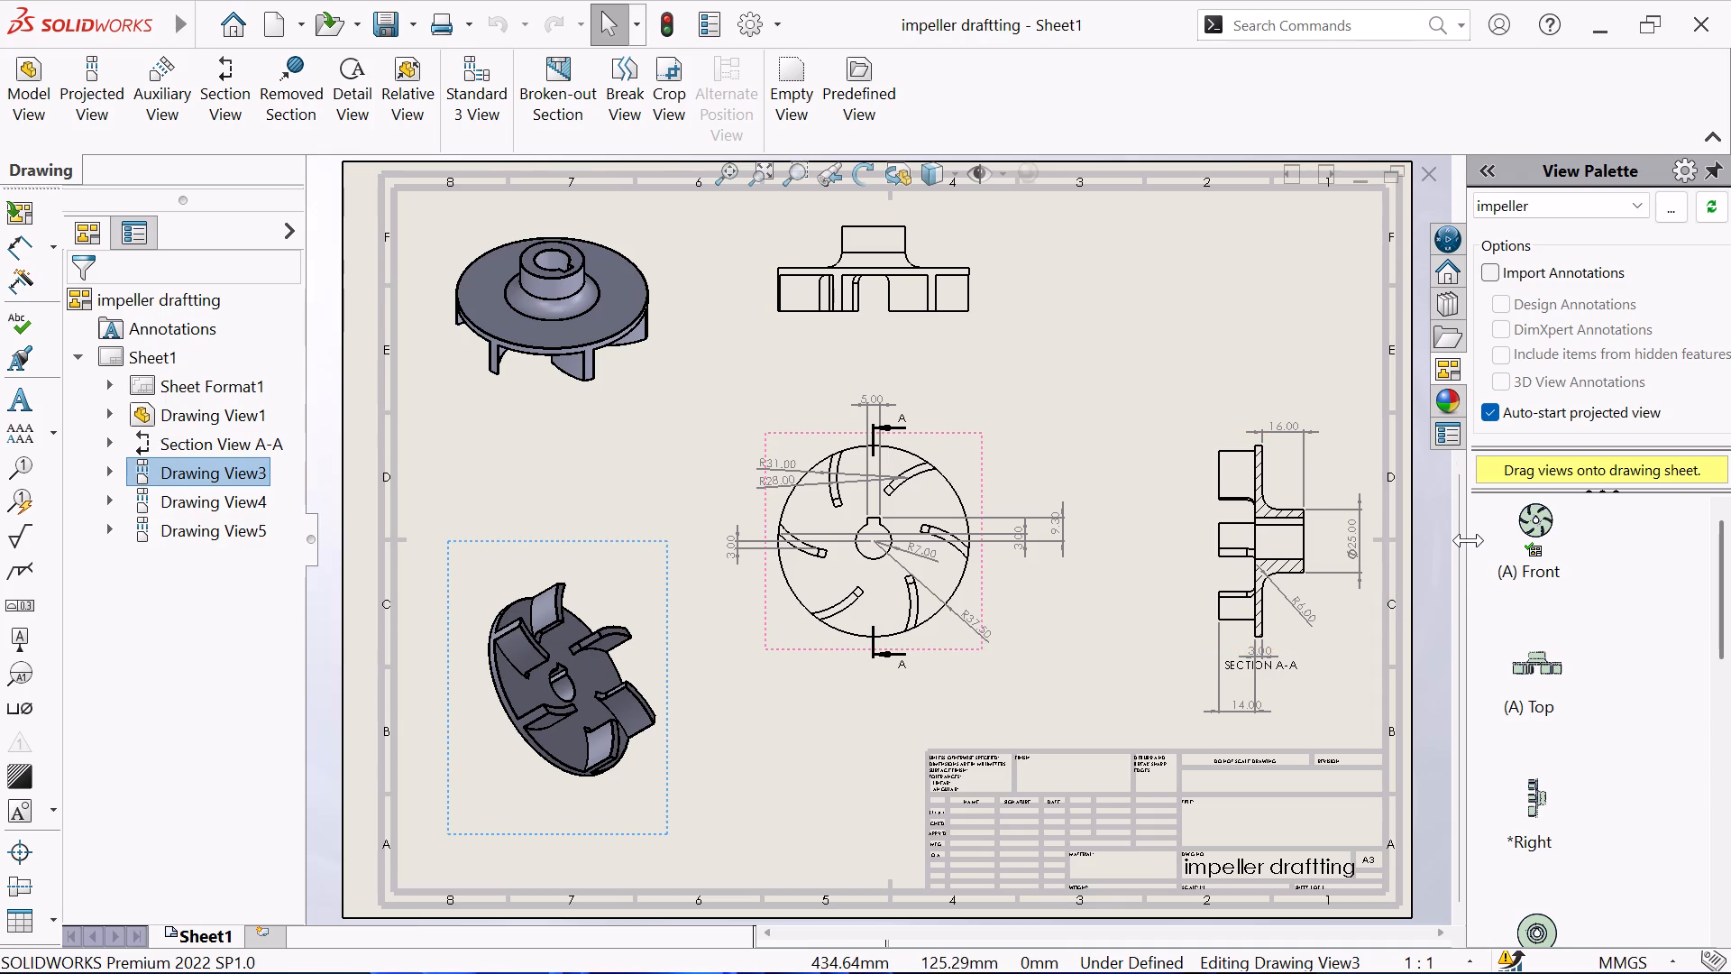
left_click_drag(1469, 540, 1544, 535)
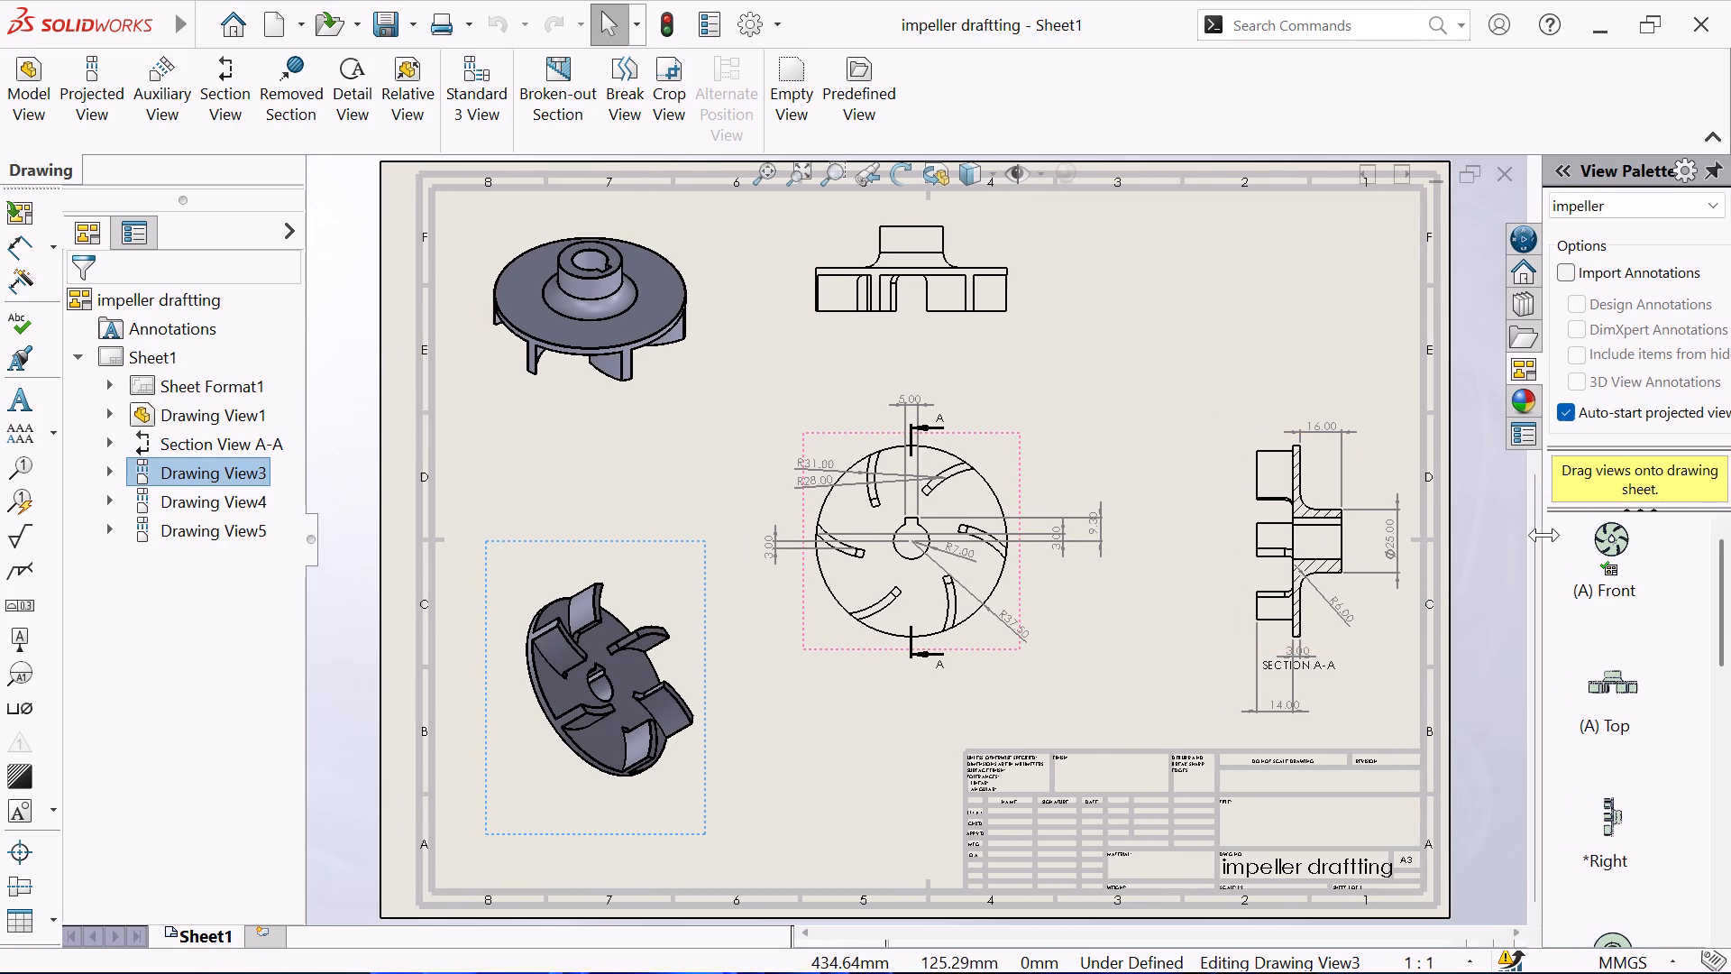
left_click_drag(1544, 535, 1730, 512)
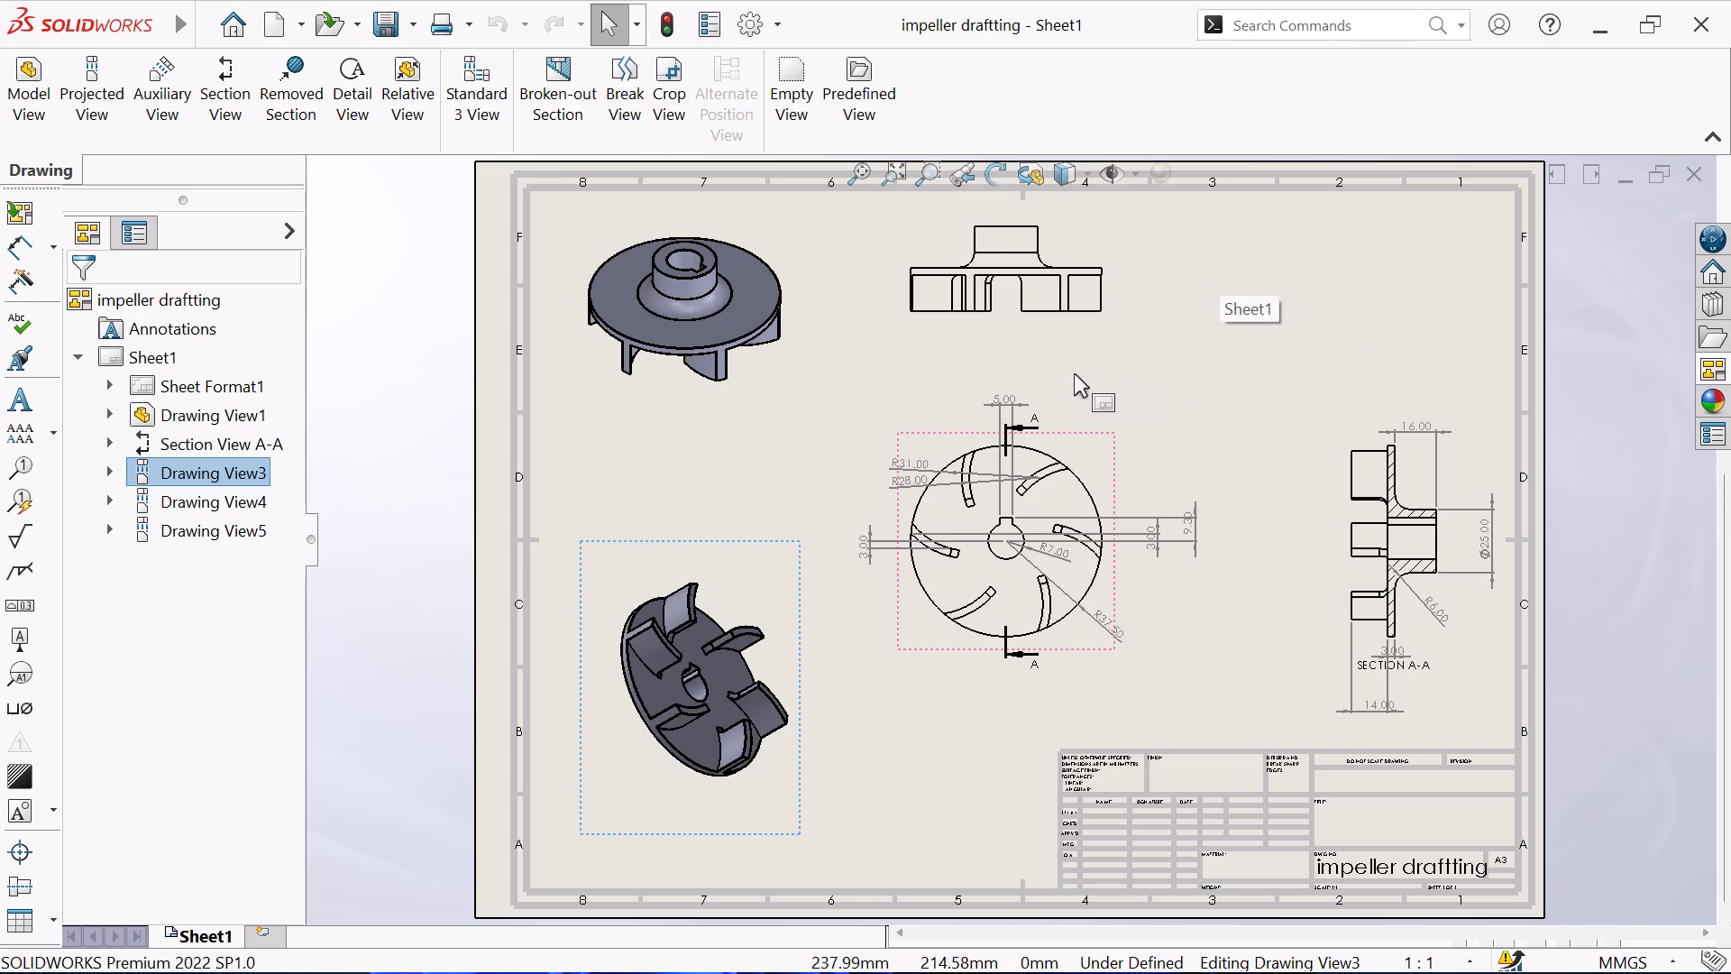
Examine the finished sheet up close and as a whole, checking the layout of its views and dimensions.
scroll(721, 324, "down", 1)
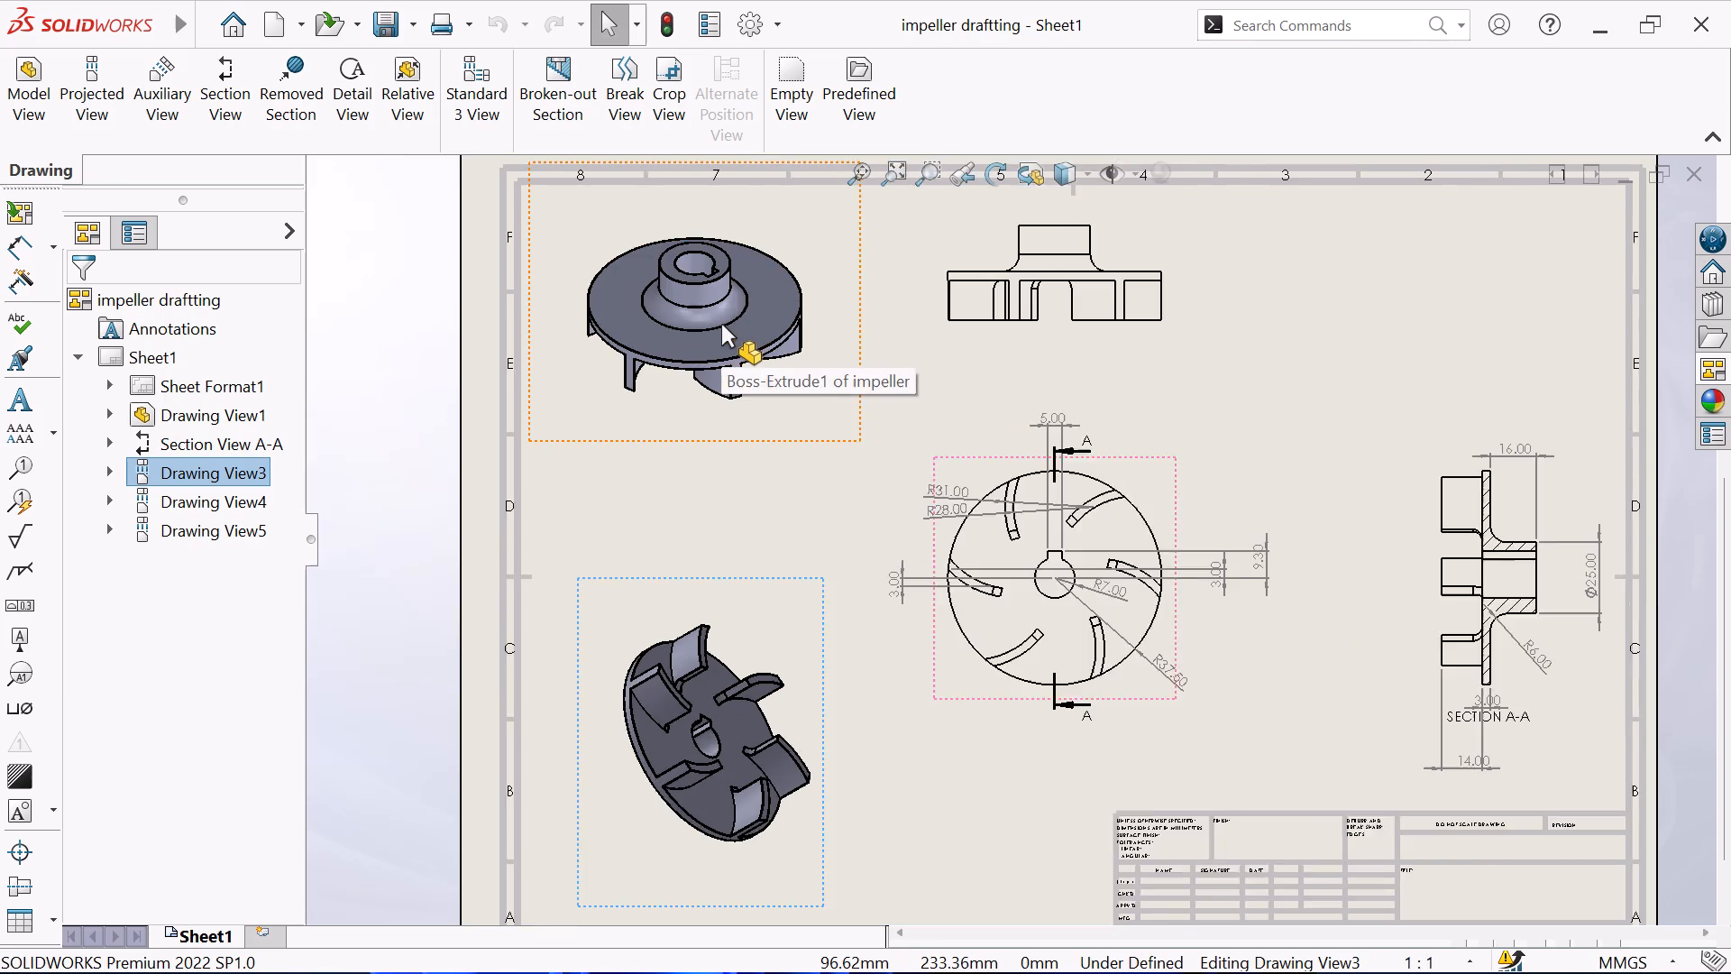
scroll(720, 324, "down", 3)
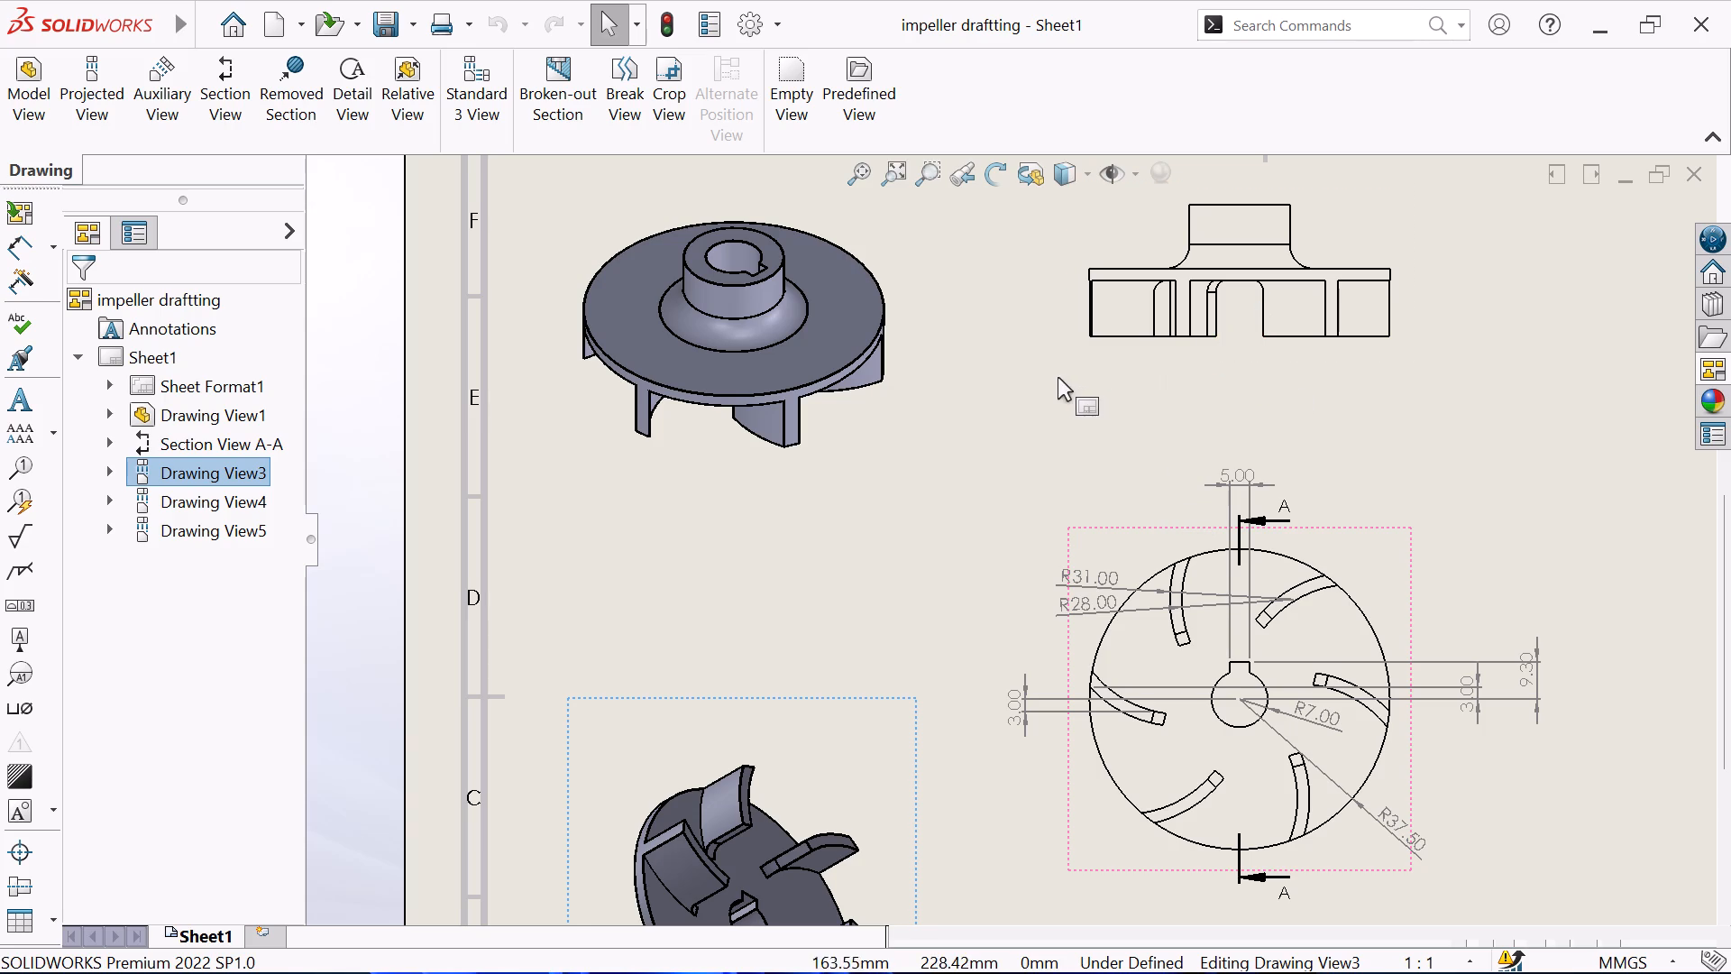
scroll(1057, 377, "up", 1)
scroll(1179, 420, "up", 2)
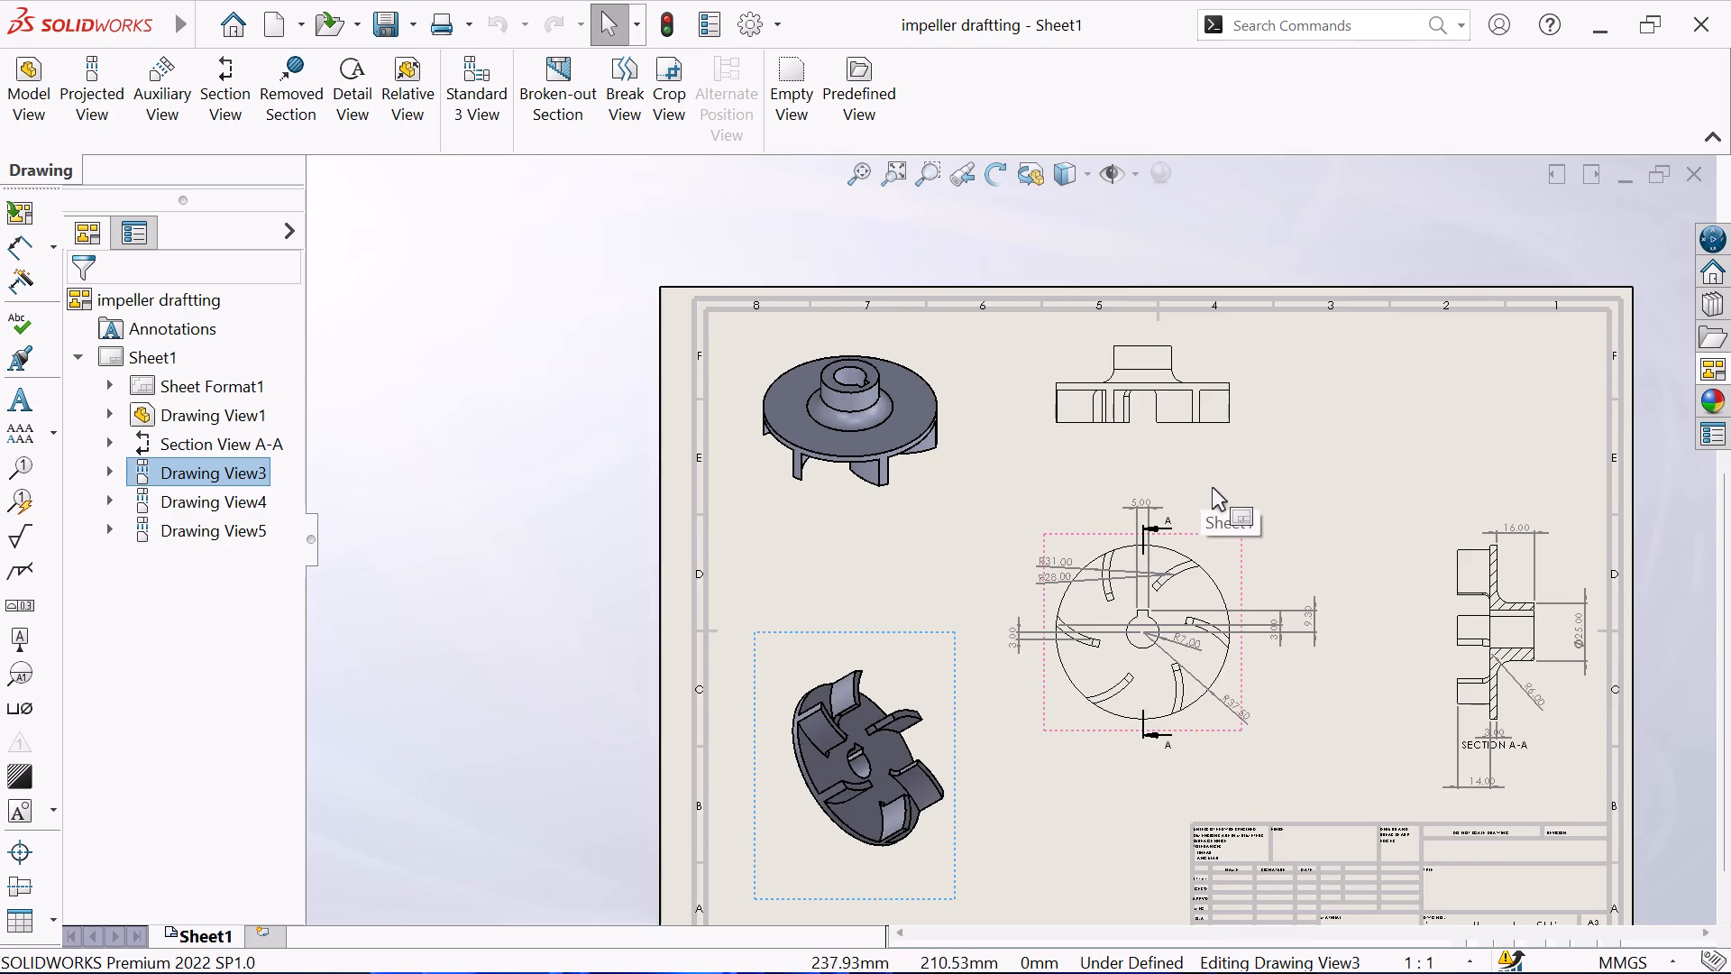
scroll(1212, 487, "up", 1)
scroll(1295, 692, "down", 1)
scroll(1300, 684, "up", 2)
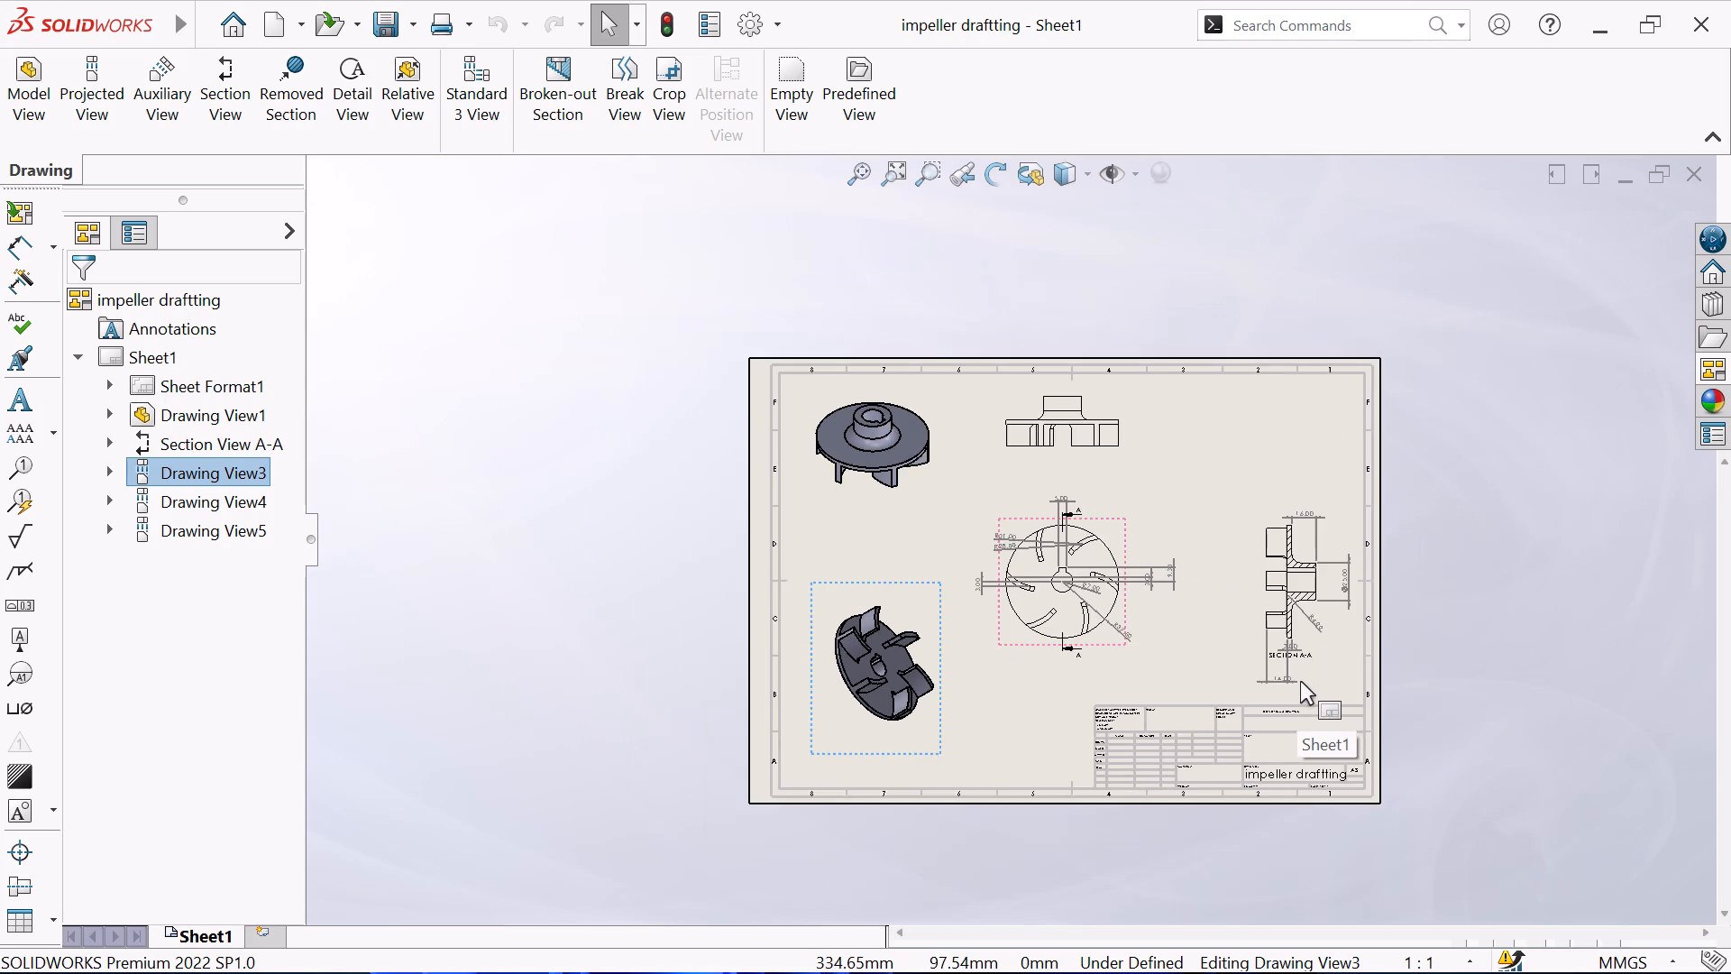
scroll(1298, 678, "down", 1)
scroll(961, 596, "down", 2)
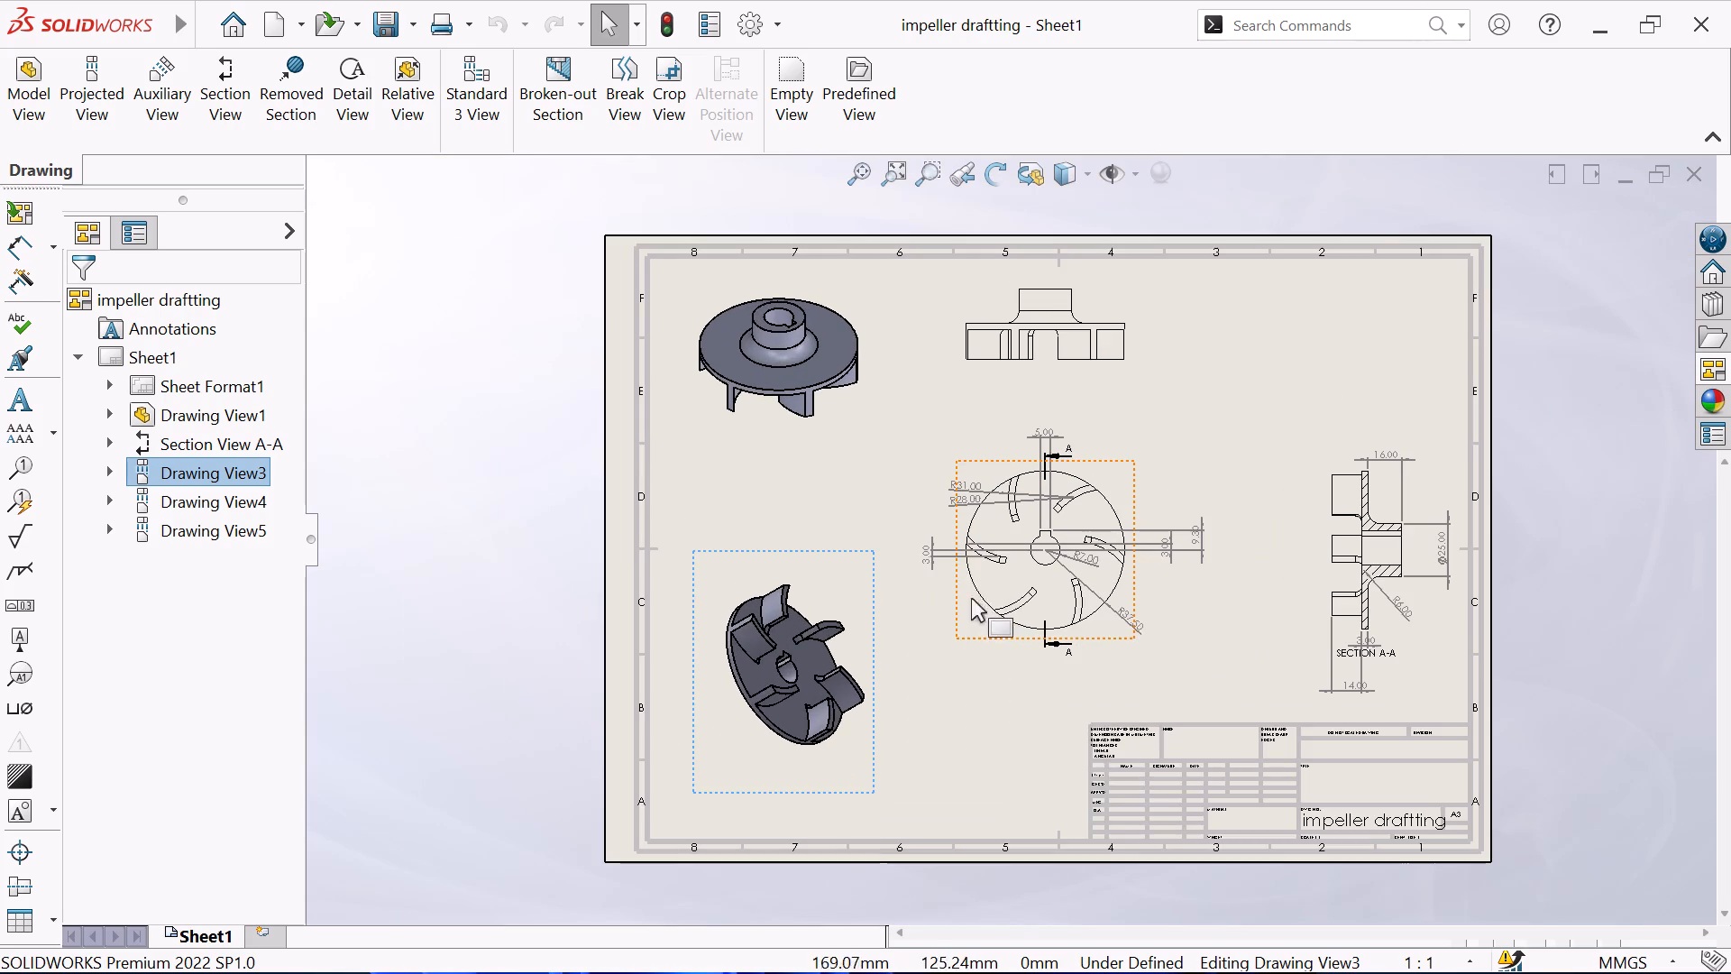
scroll(1249, 640, "up", 1)
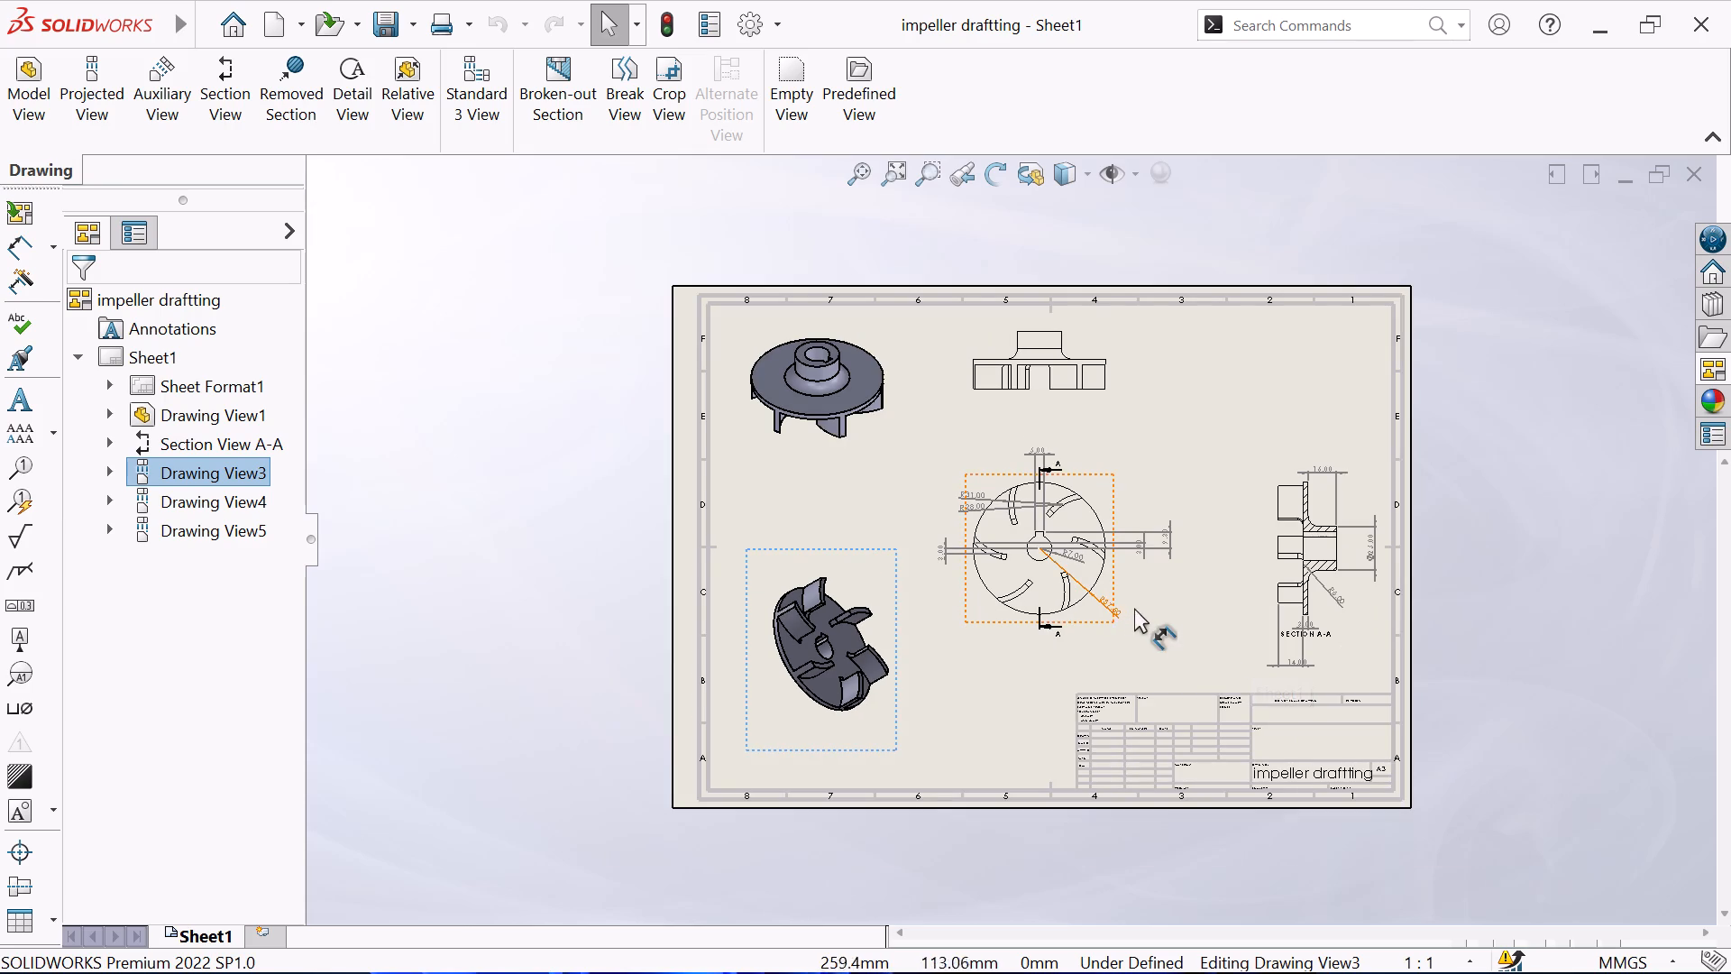
scroll(1158, 600, "down", 1)
scroll(917, 474, "down", 1)
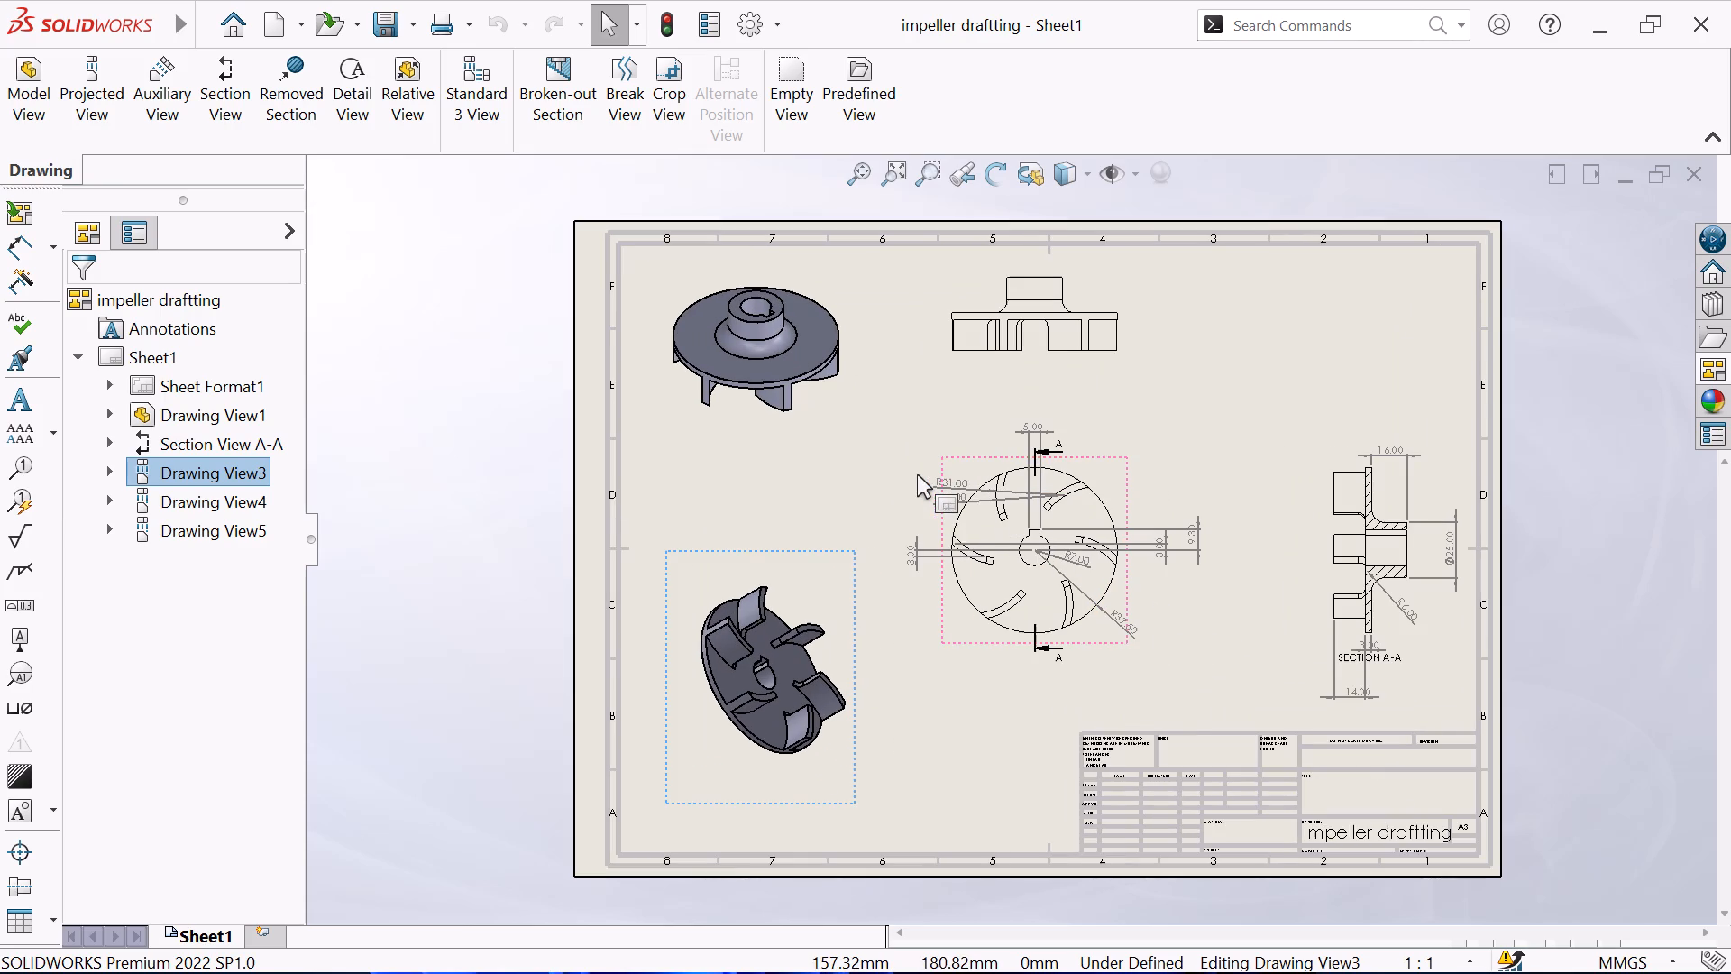
Review the complete drawing sheet again, checking the spacing of the isometric, top, front and section views and their dimensions.
left_click(860, 182)
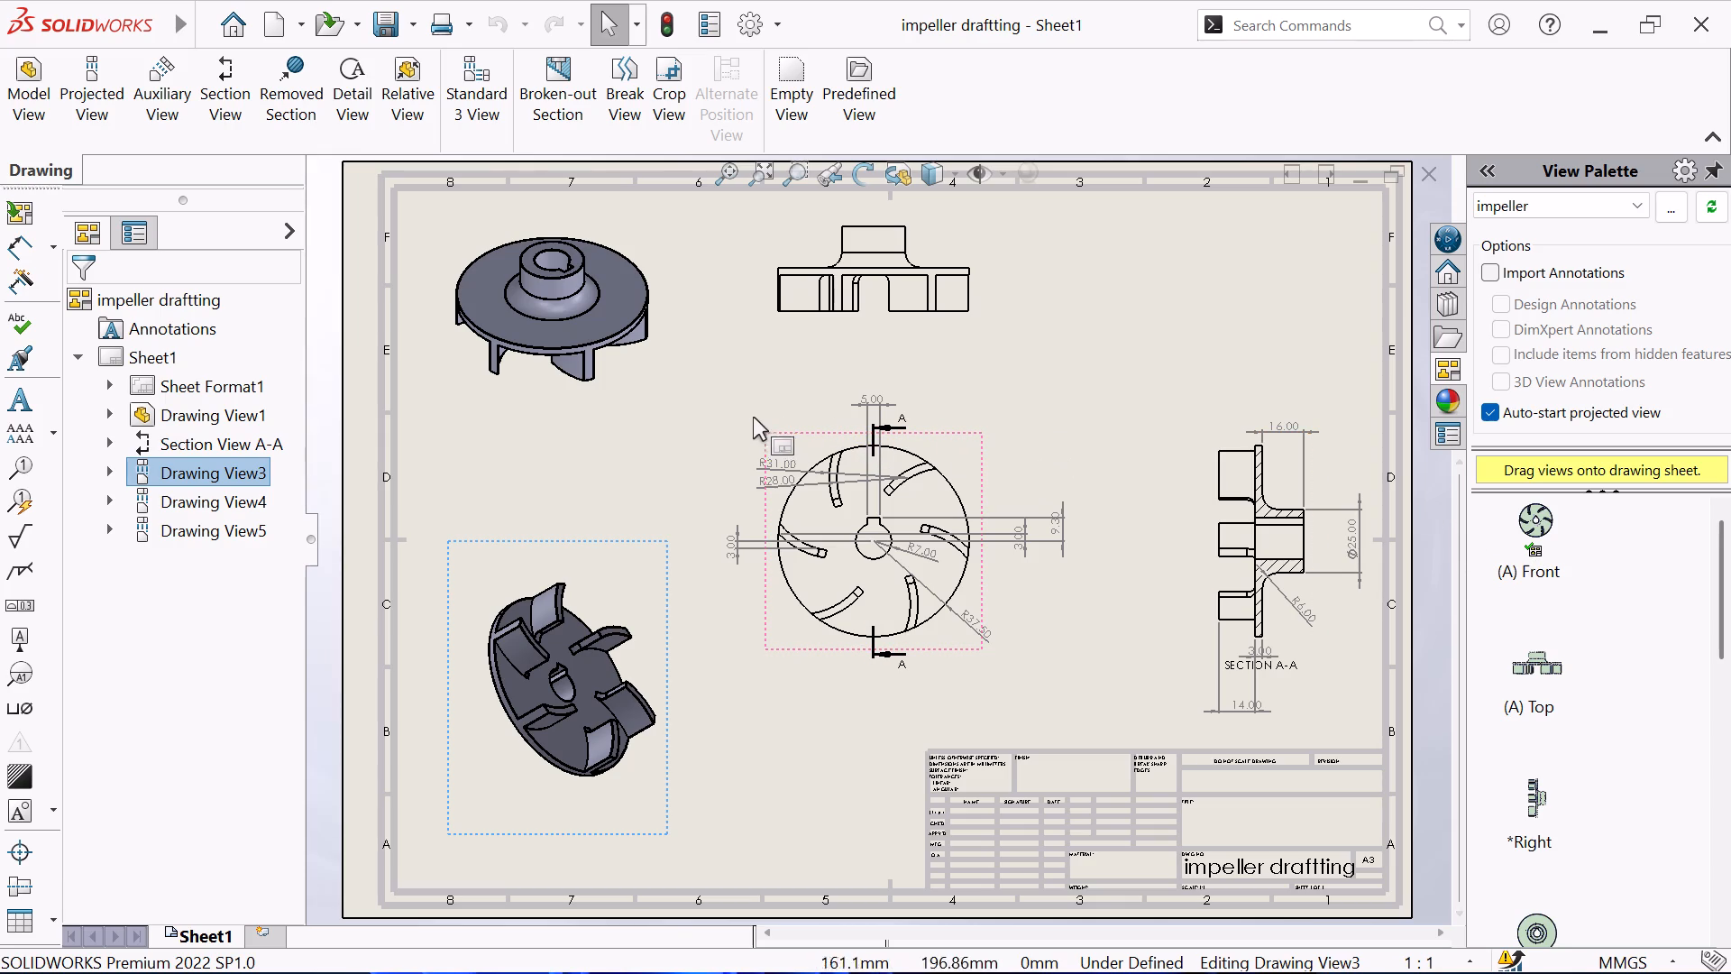
scroll(721, 412, "up", 1)
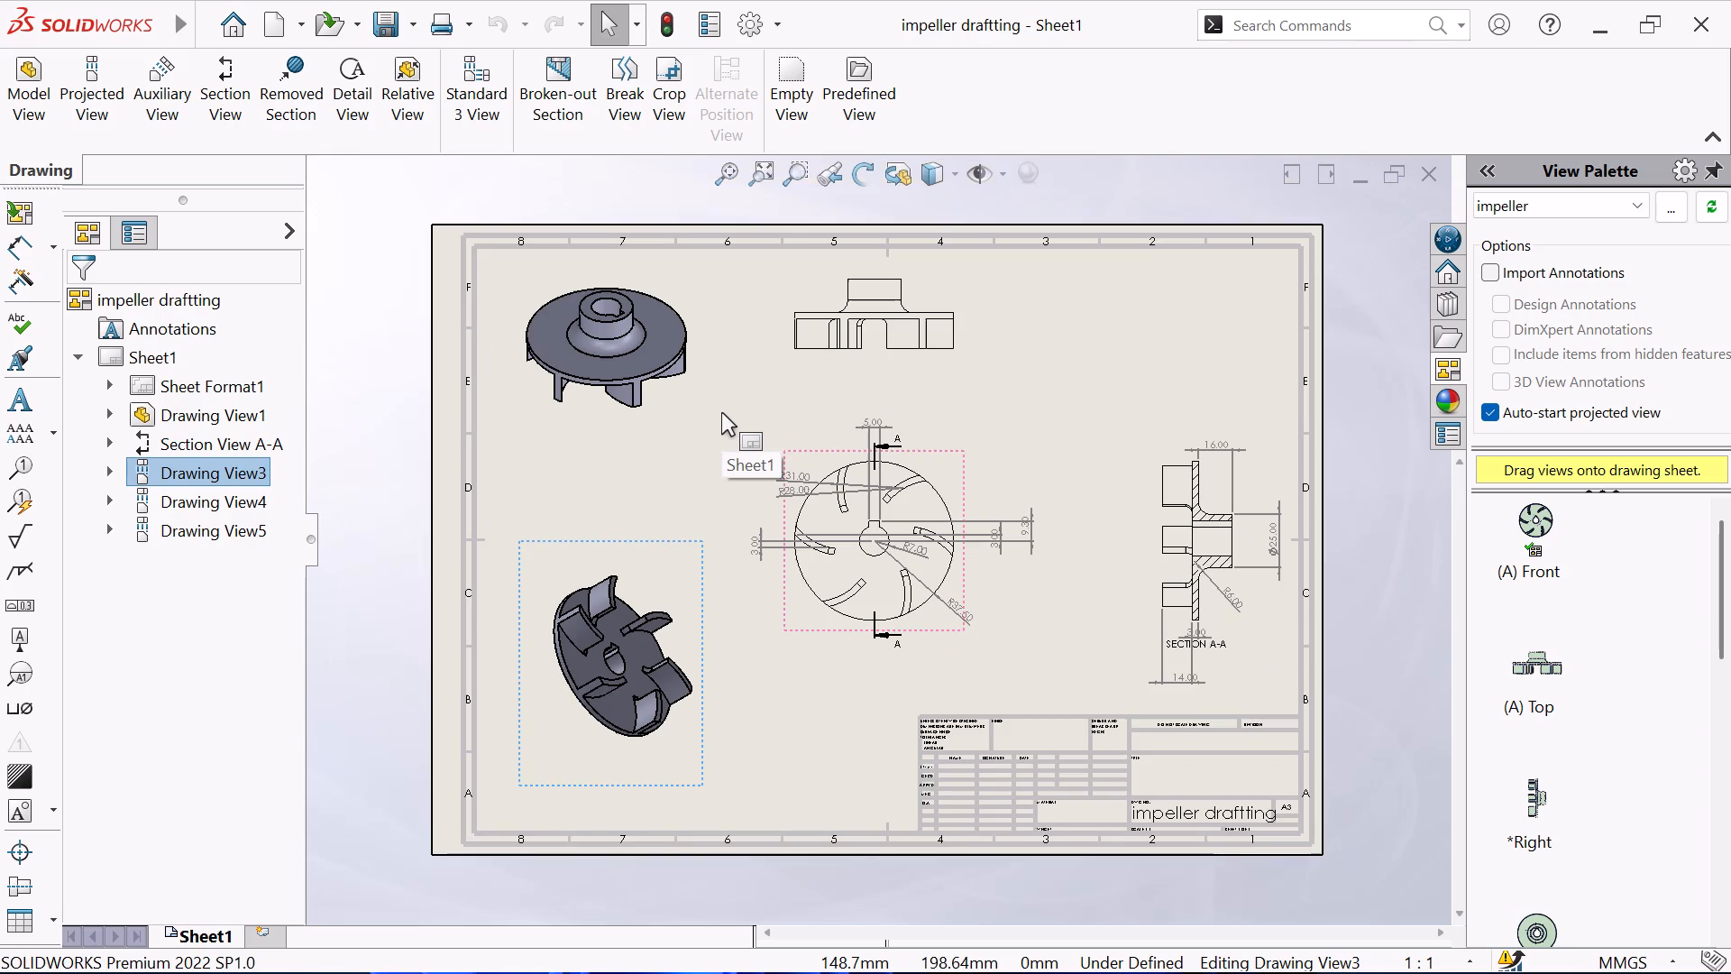
scroll(881, 436, "down", 1)
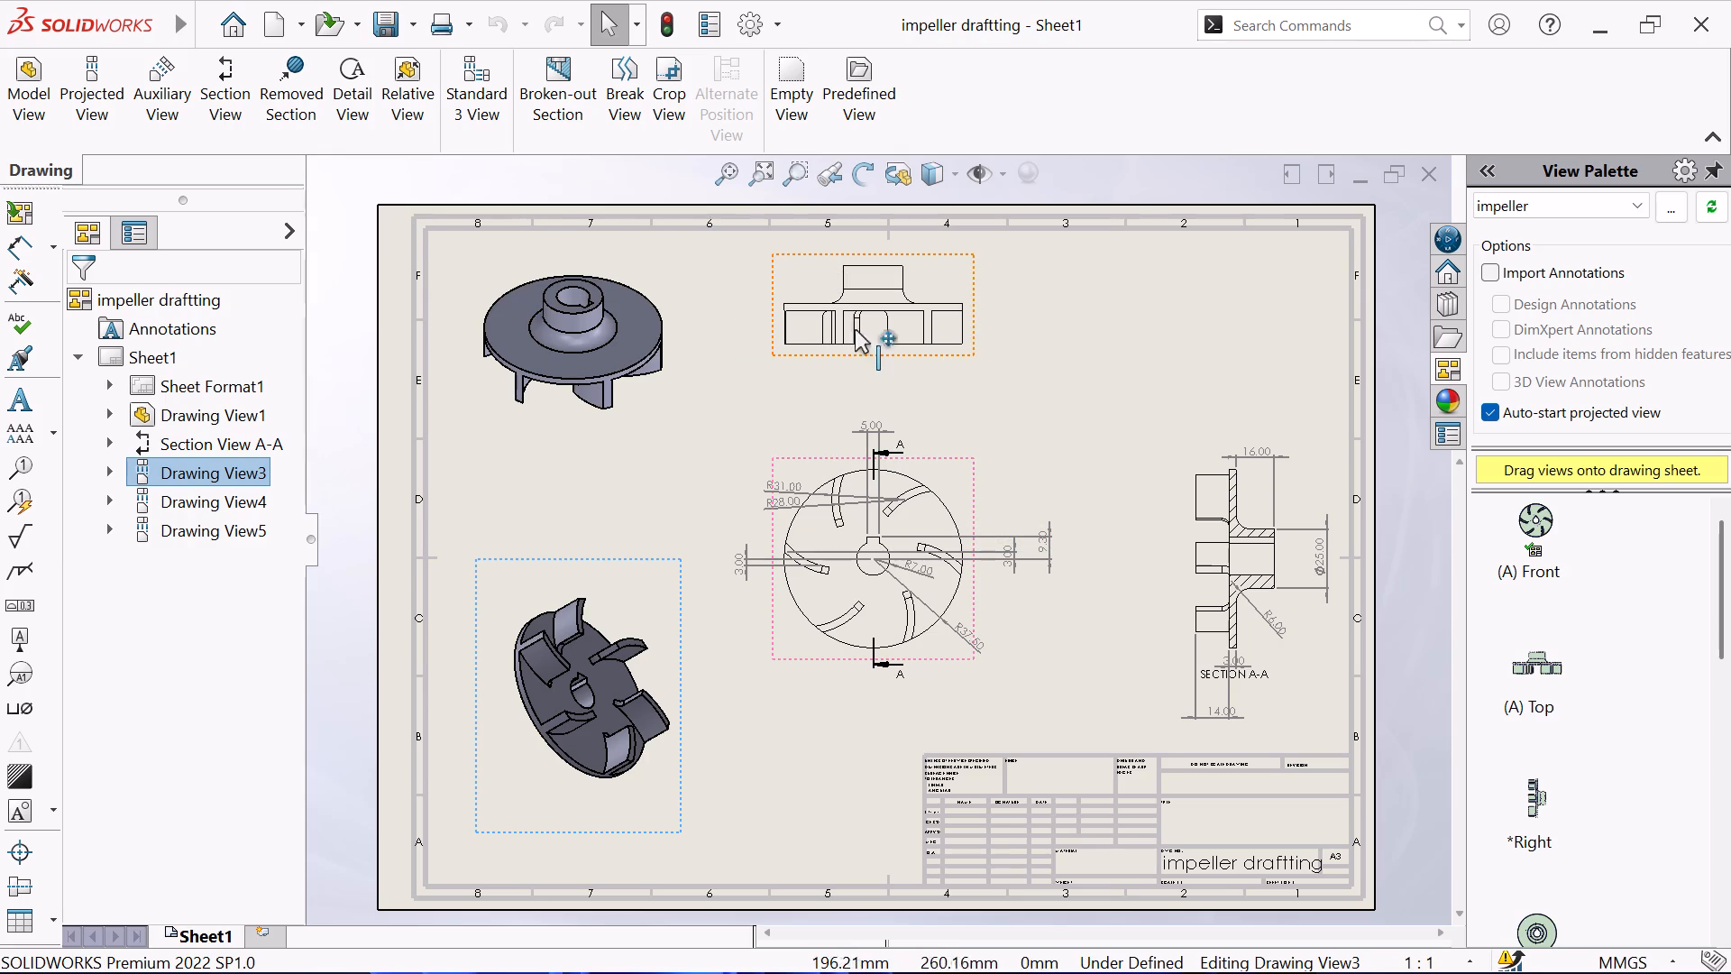
left_click(673, 471)
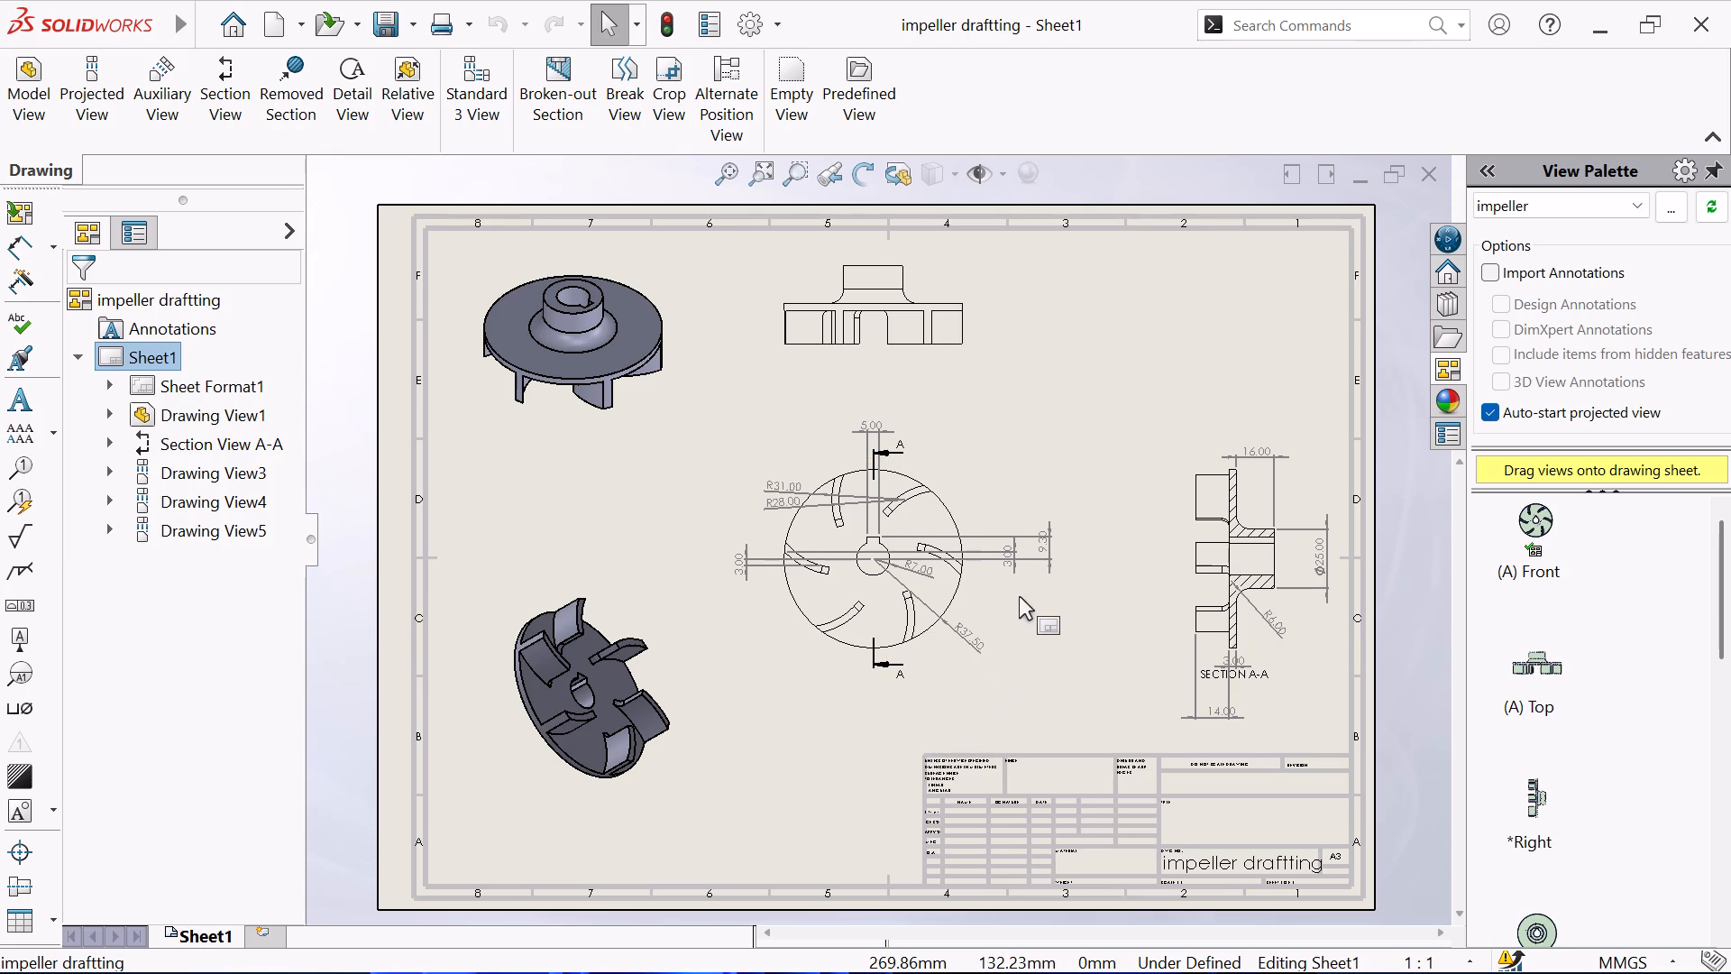
scroll(1019, 596, "down", 2)
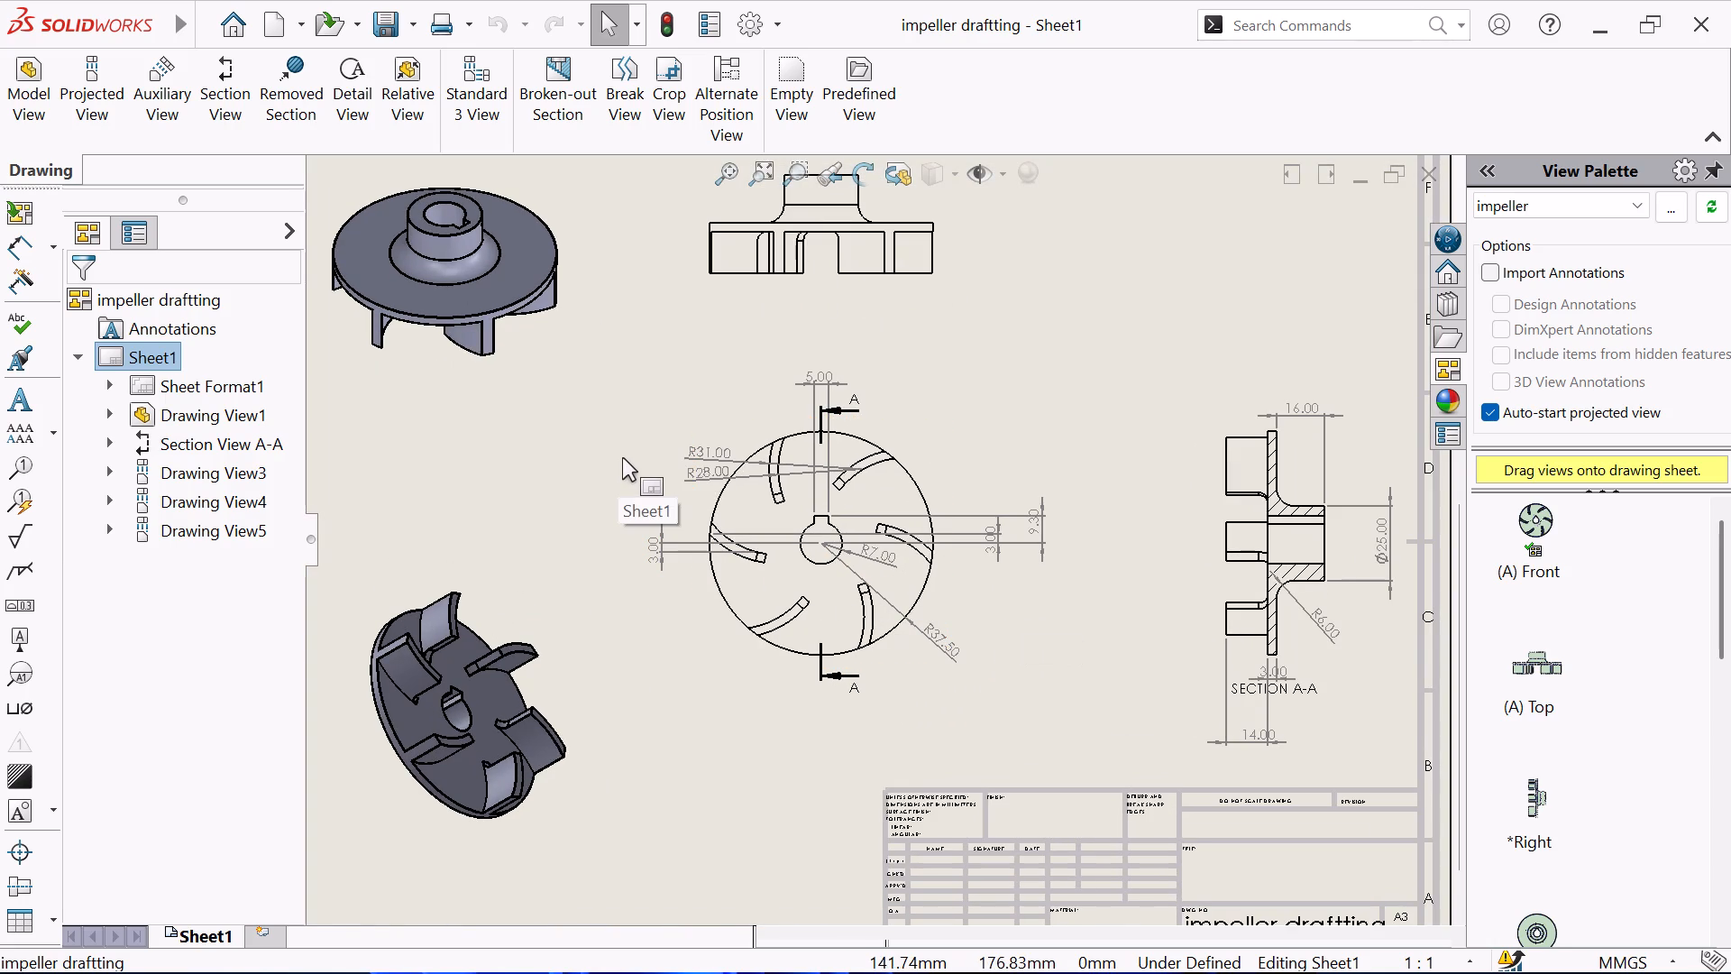
scroll(622, 457, "up", 1)
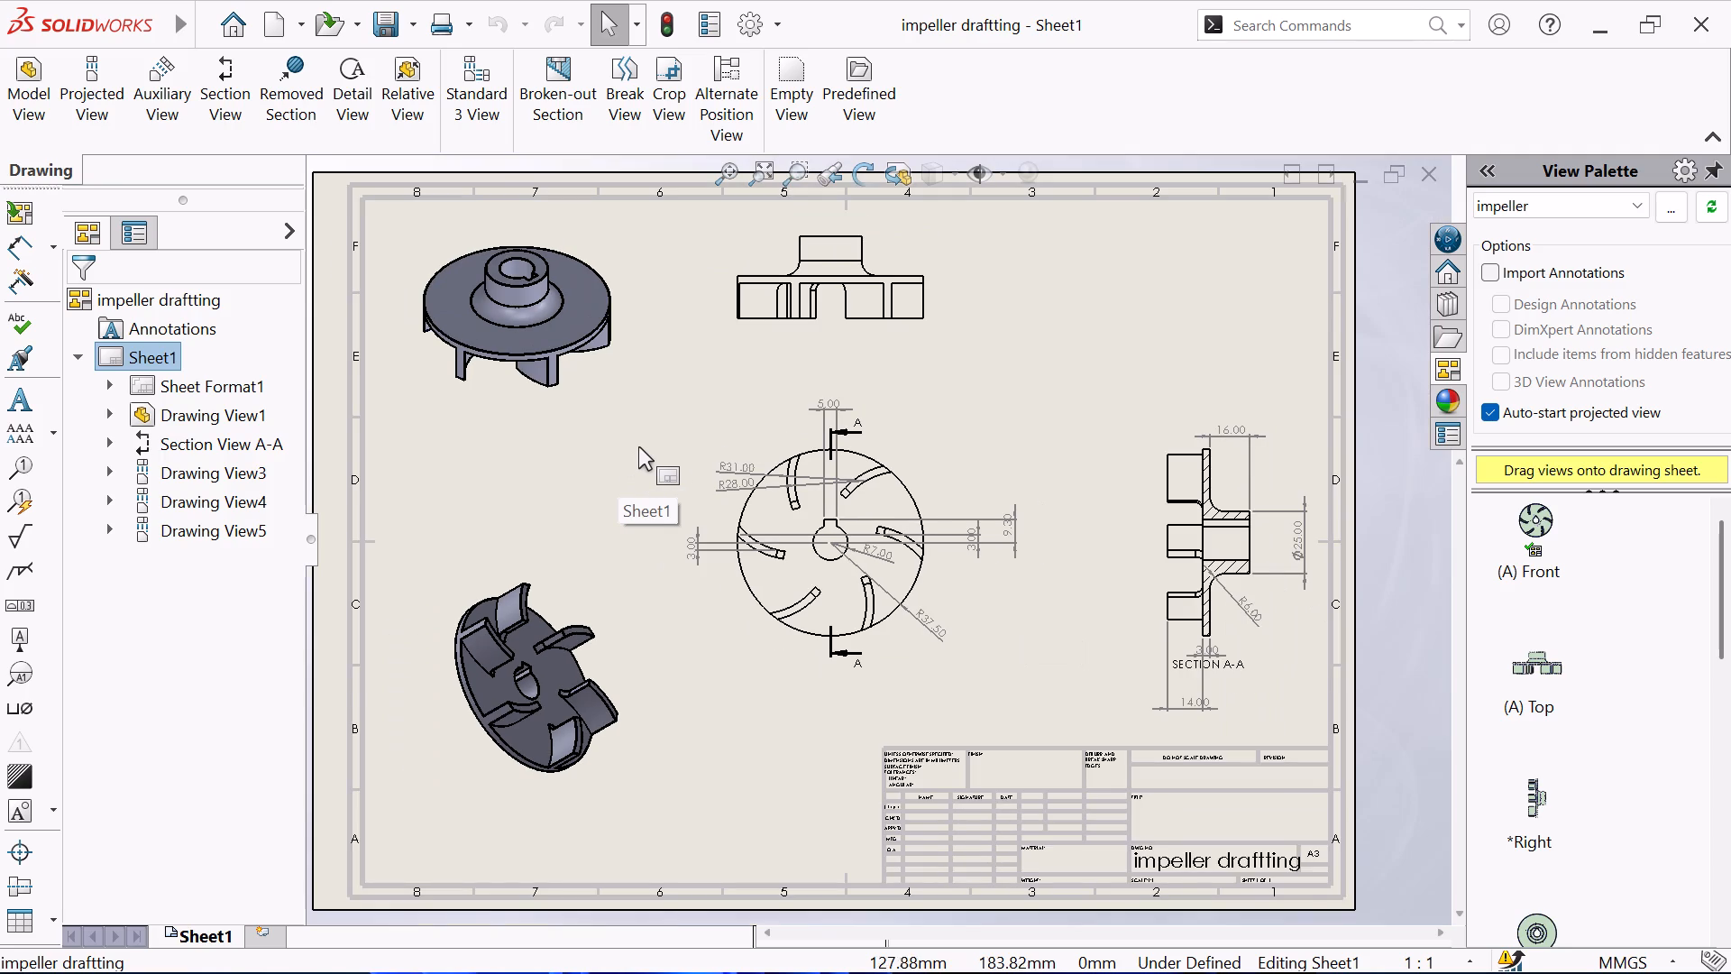
scroll(642, 443, "down", 1)
scroll(642, 443, "up", 1)
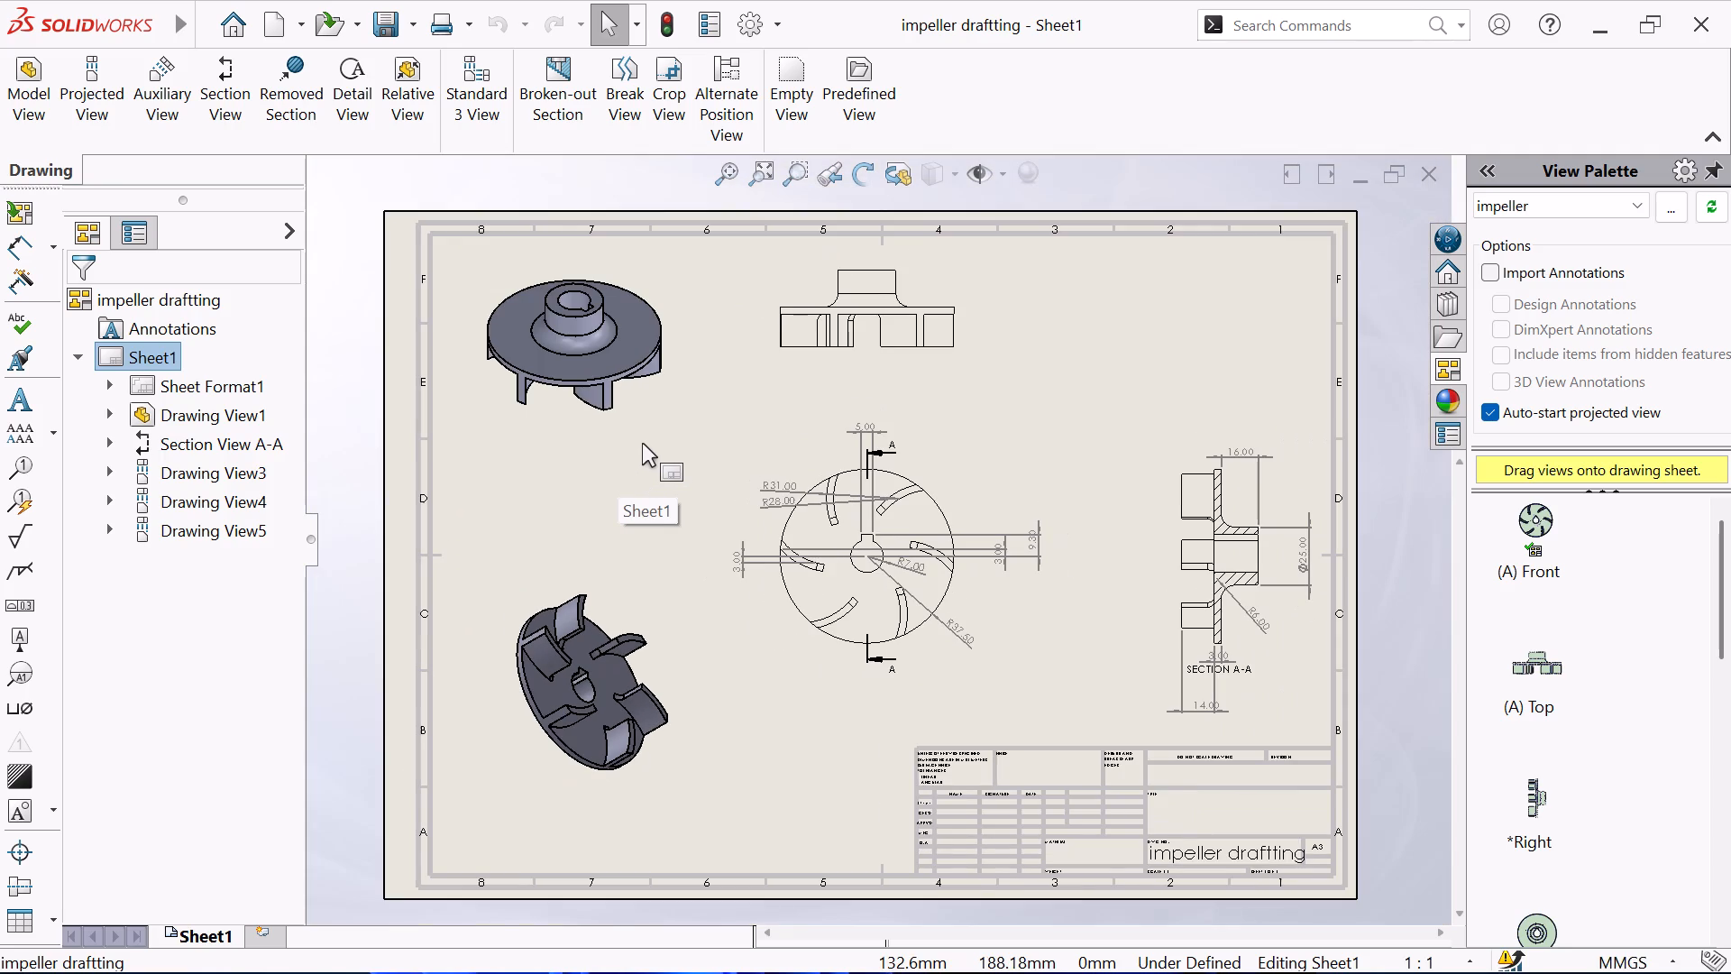
scroll(643, 443, "down", 1)
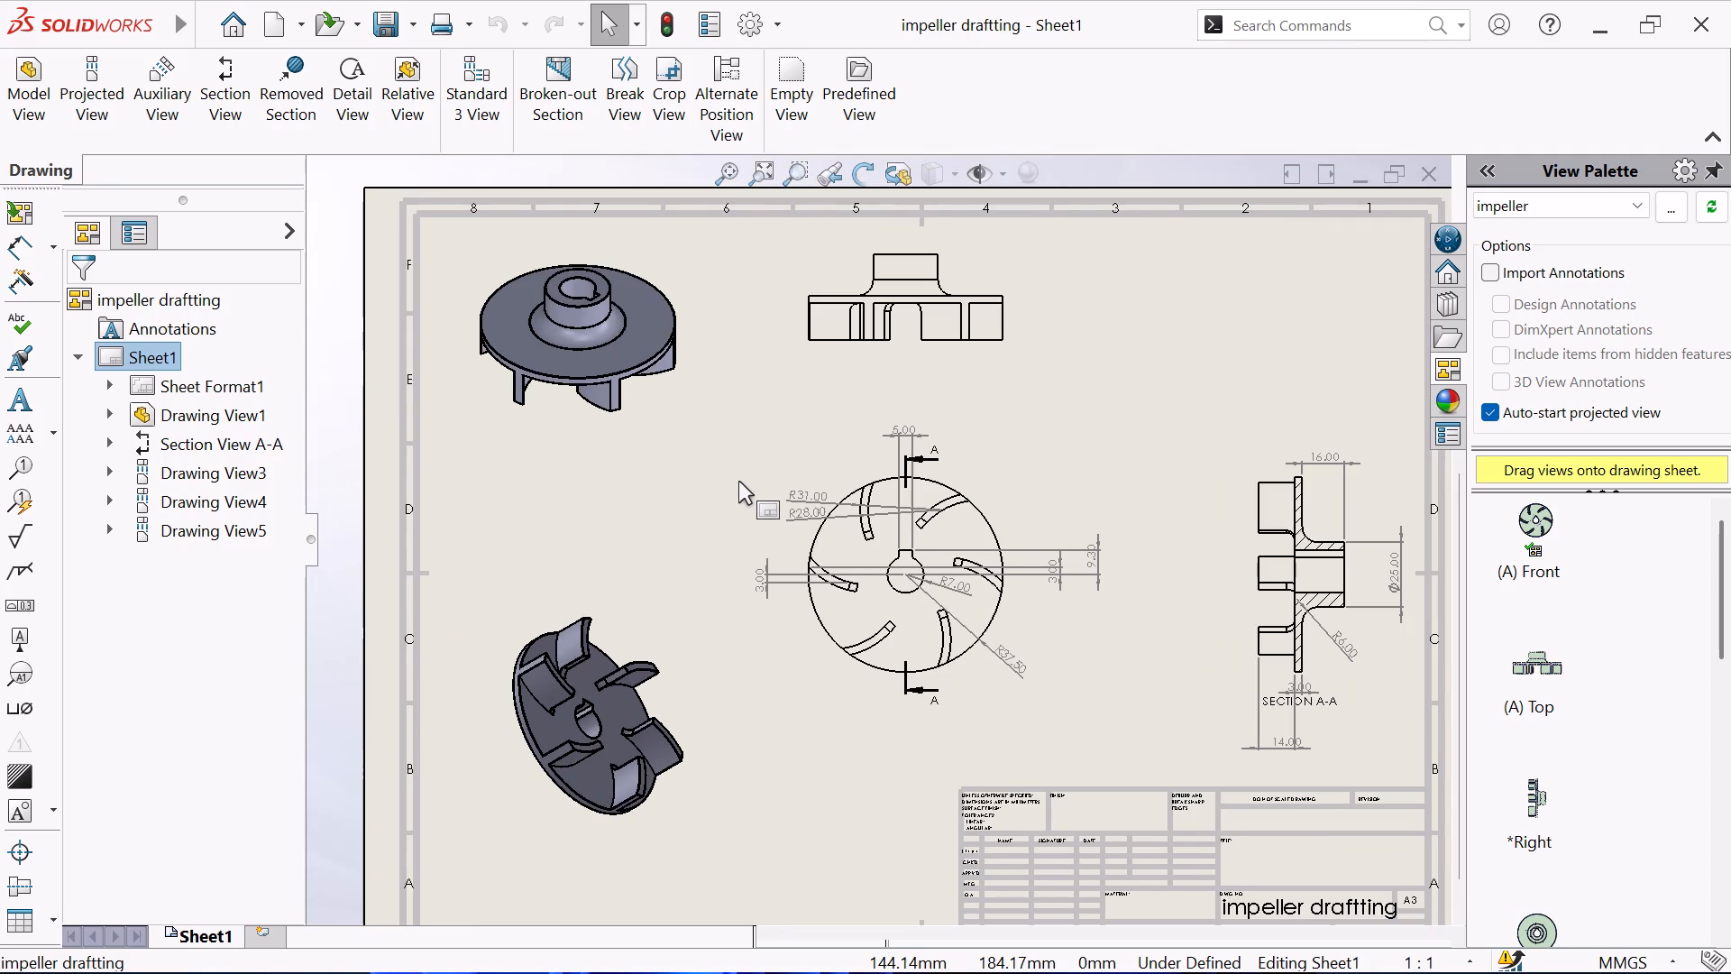
scroll(738, 481, "up", 1)
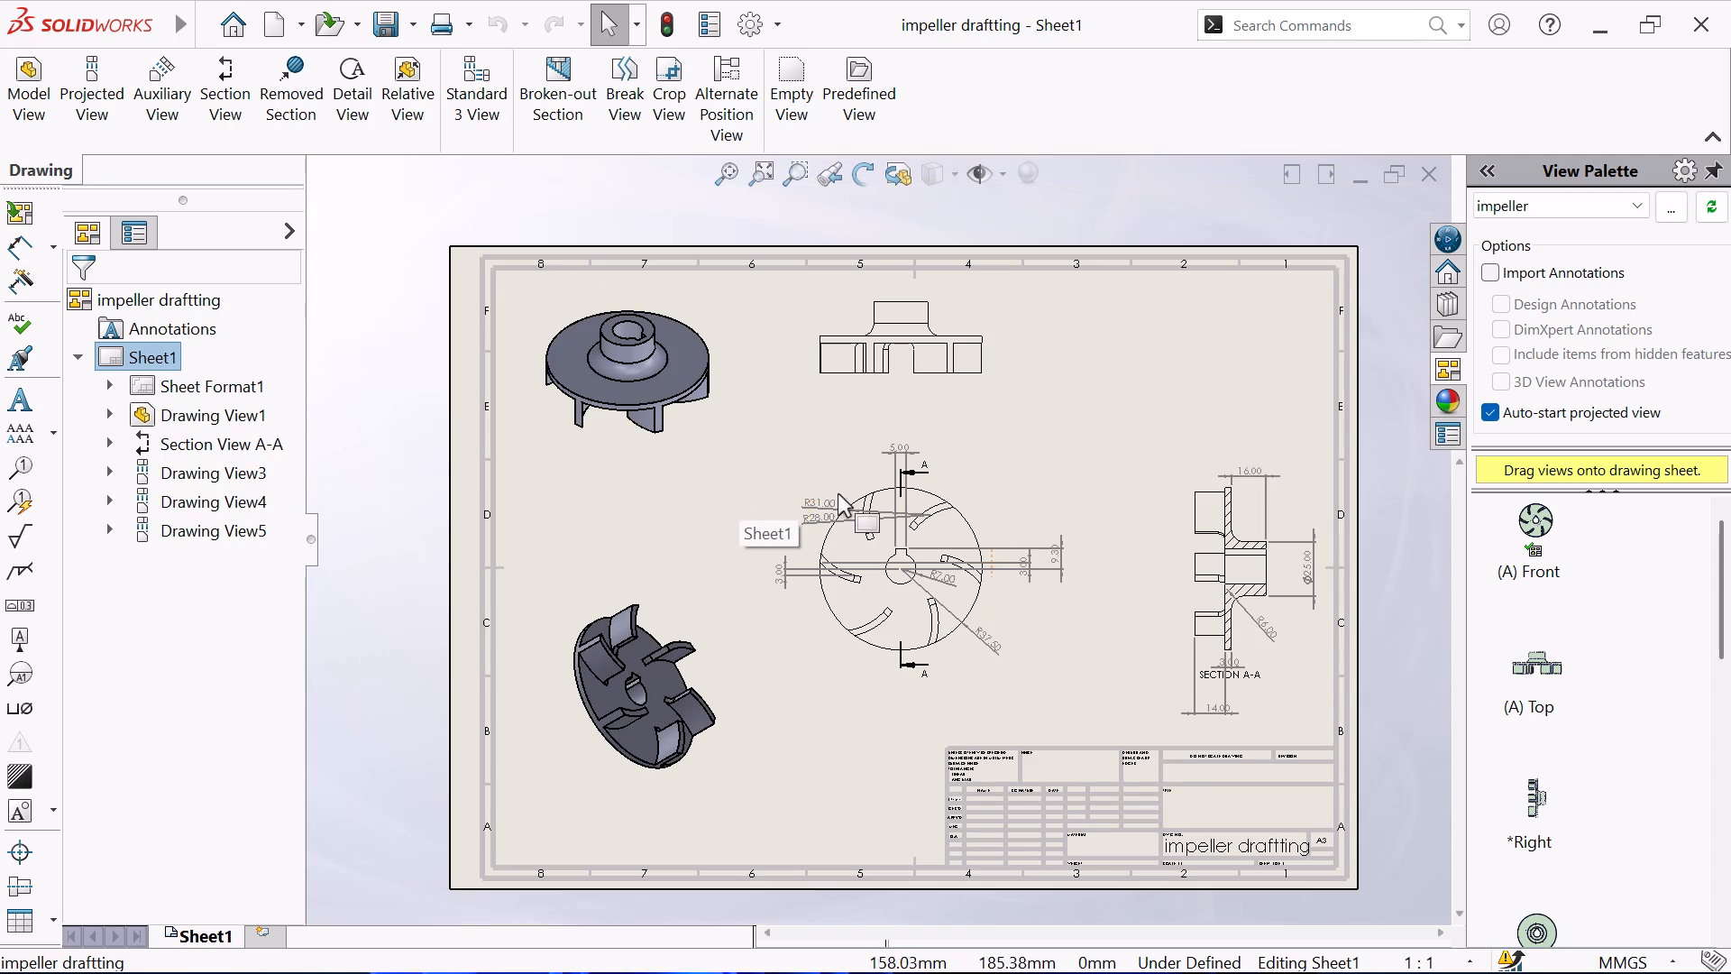
left_click(728, 184)
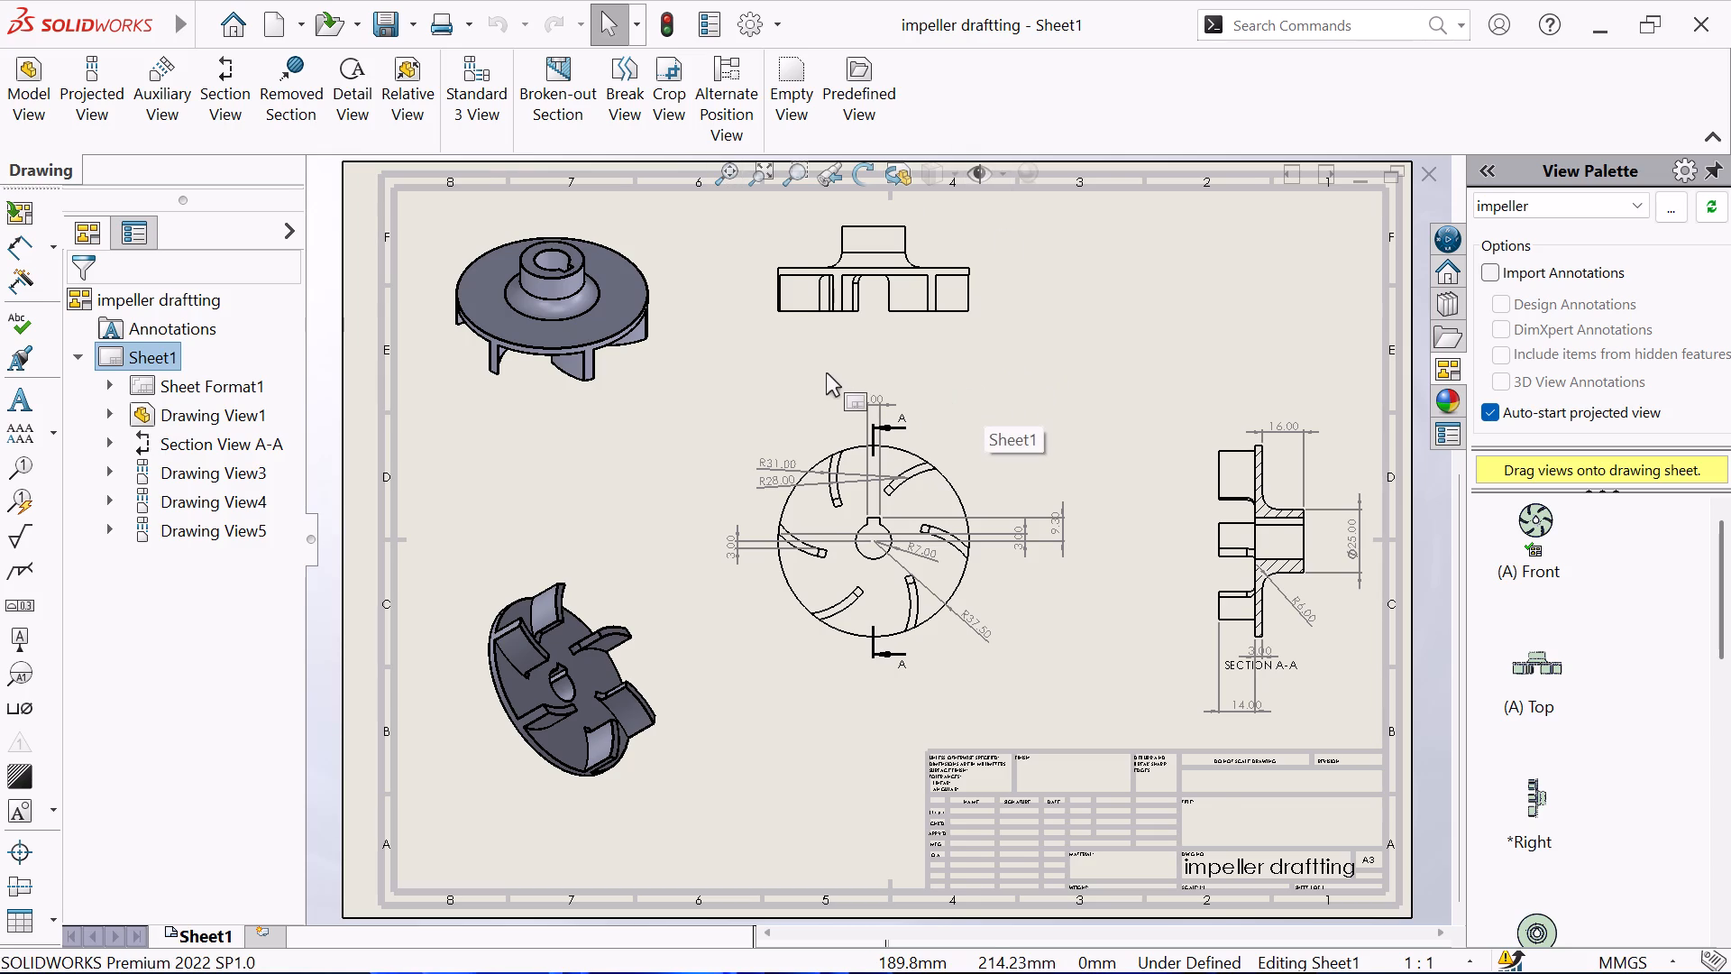
scroll(826, 372, "down", 1)
scroll(826, 372, "up", 1)
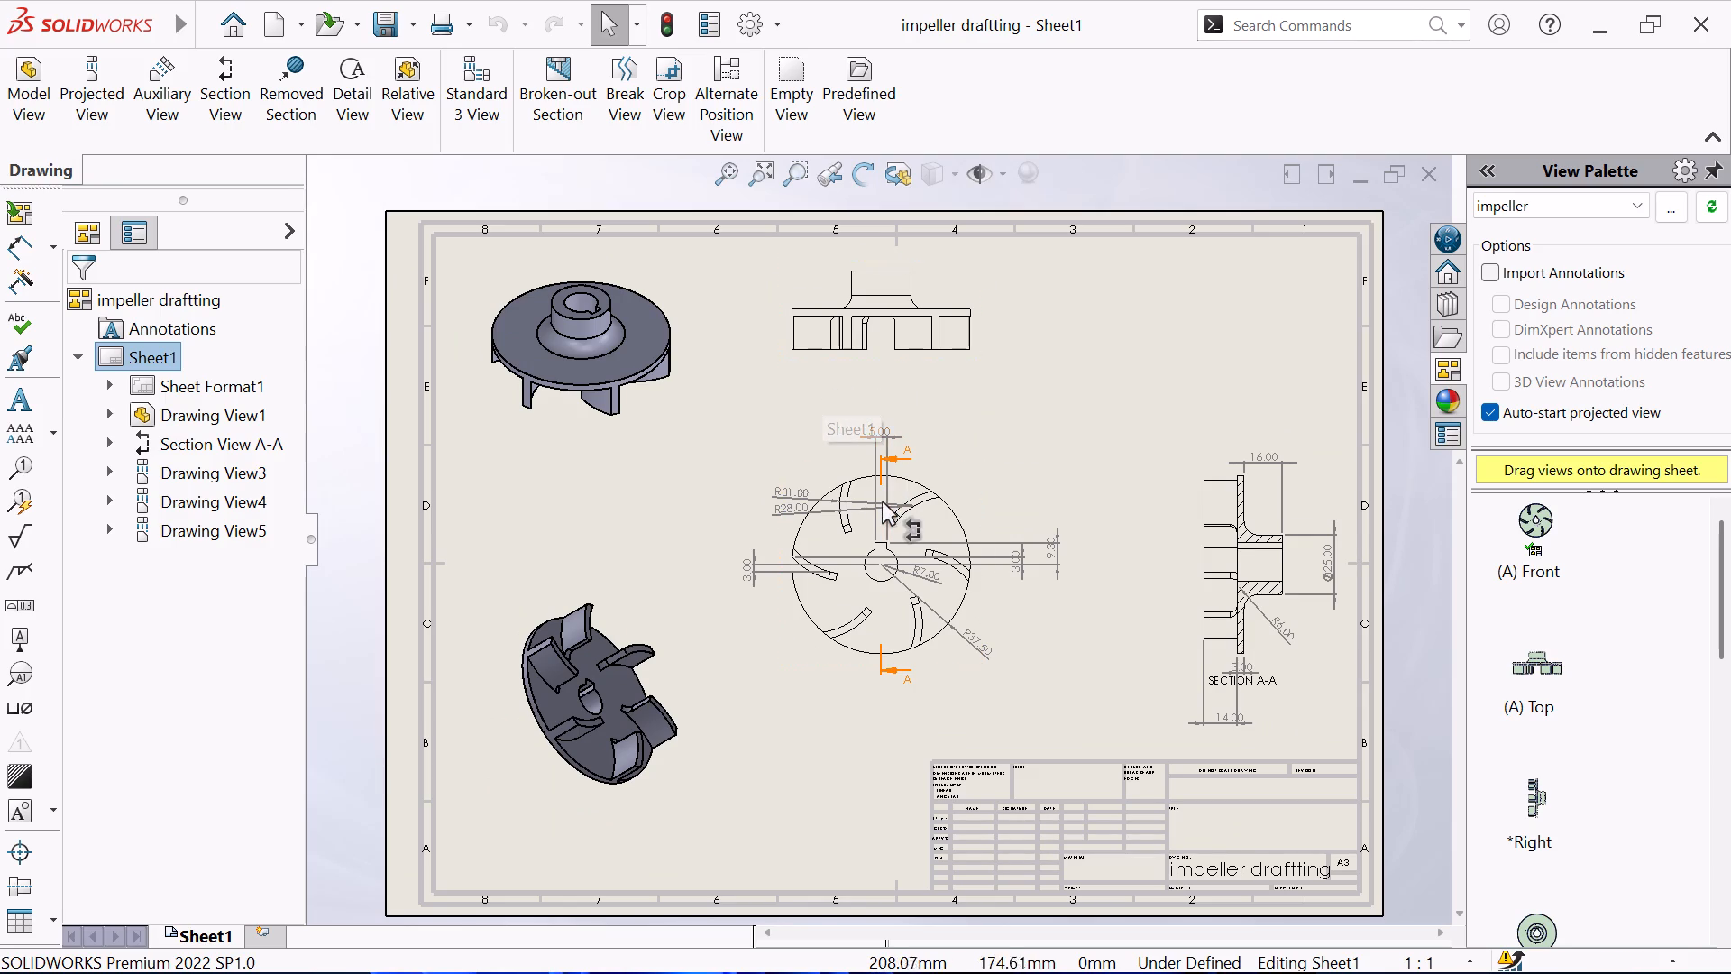
scroll(883, 503, "down", 1)
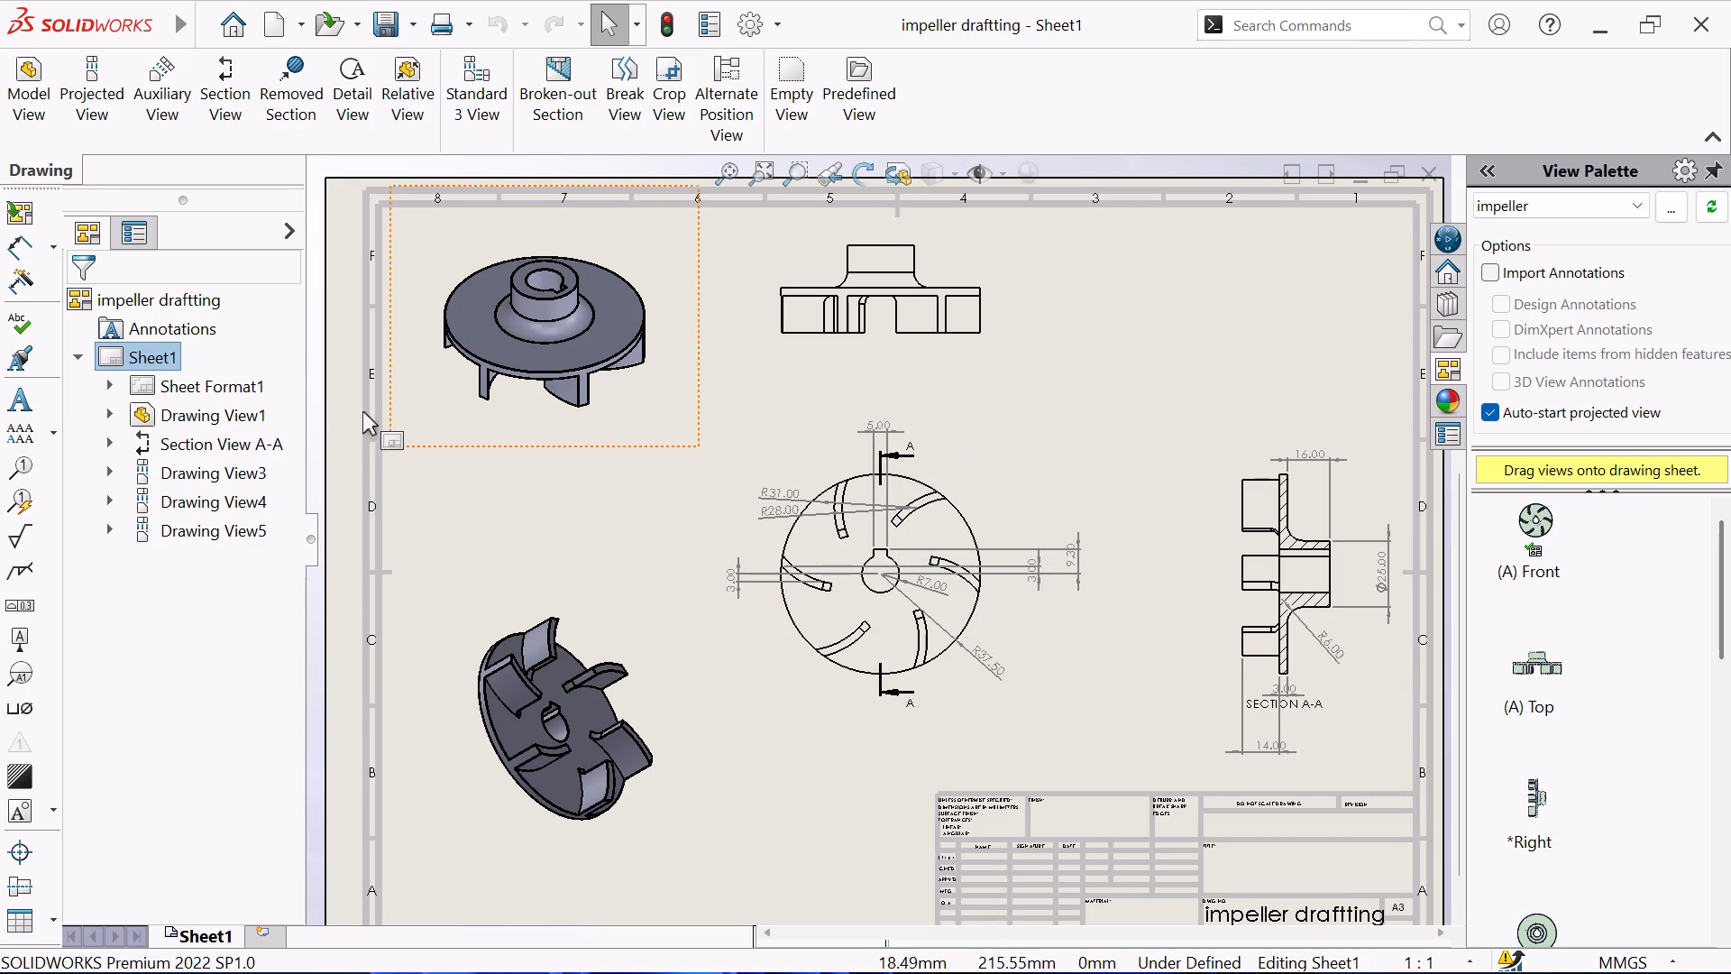
Save the impeller drawing.
key("ctrl+s")
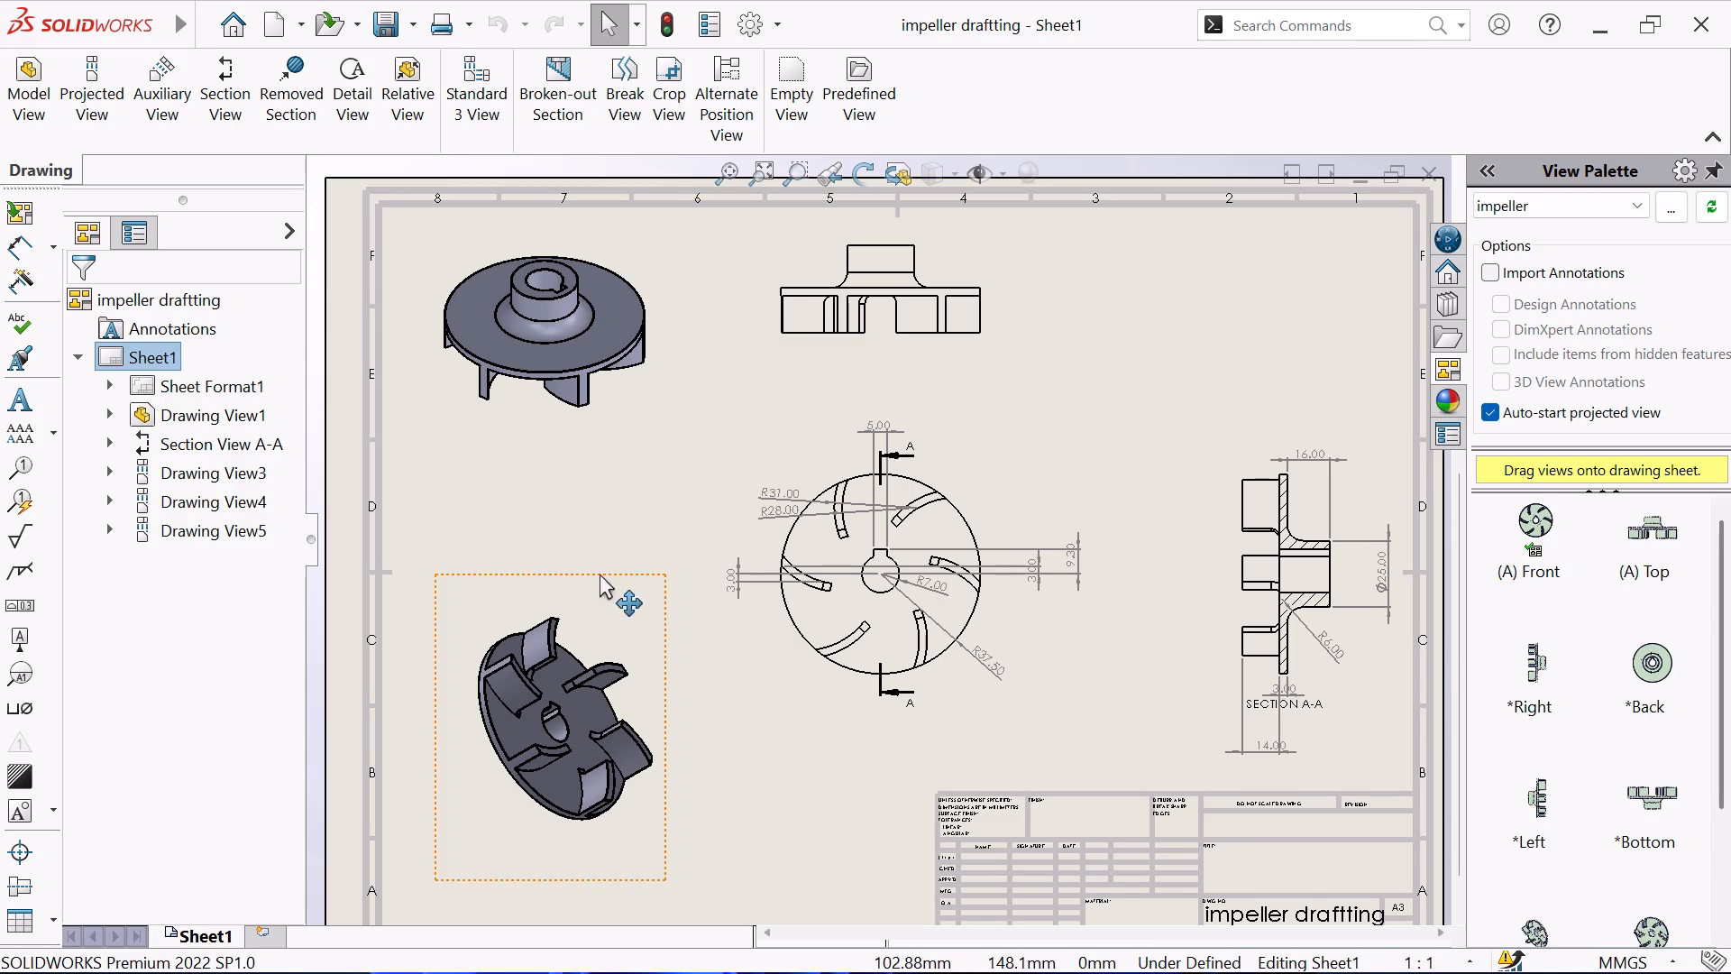
left_click(825, 801)
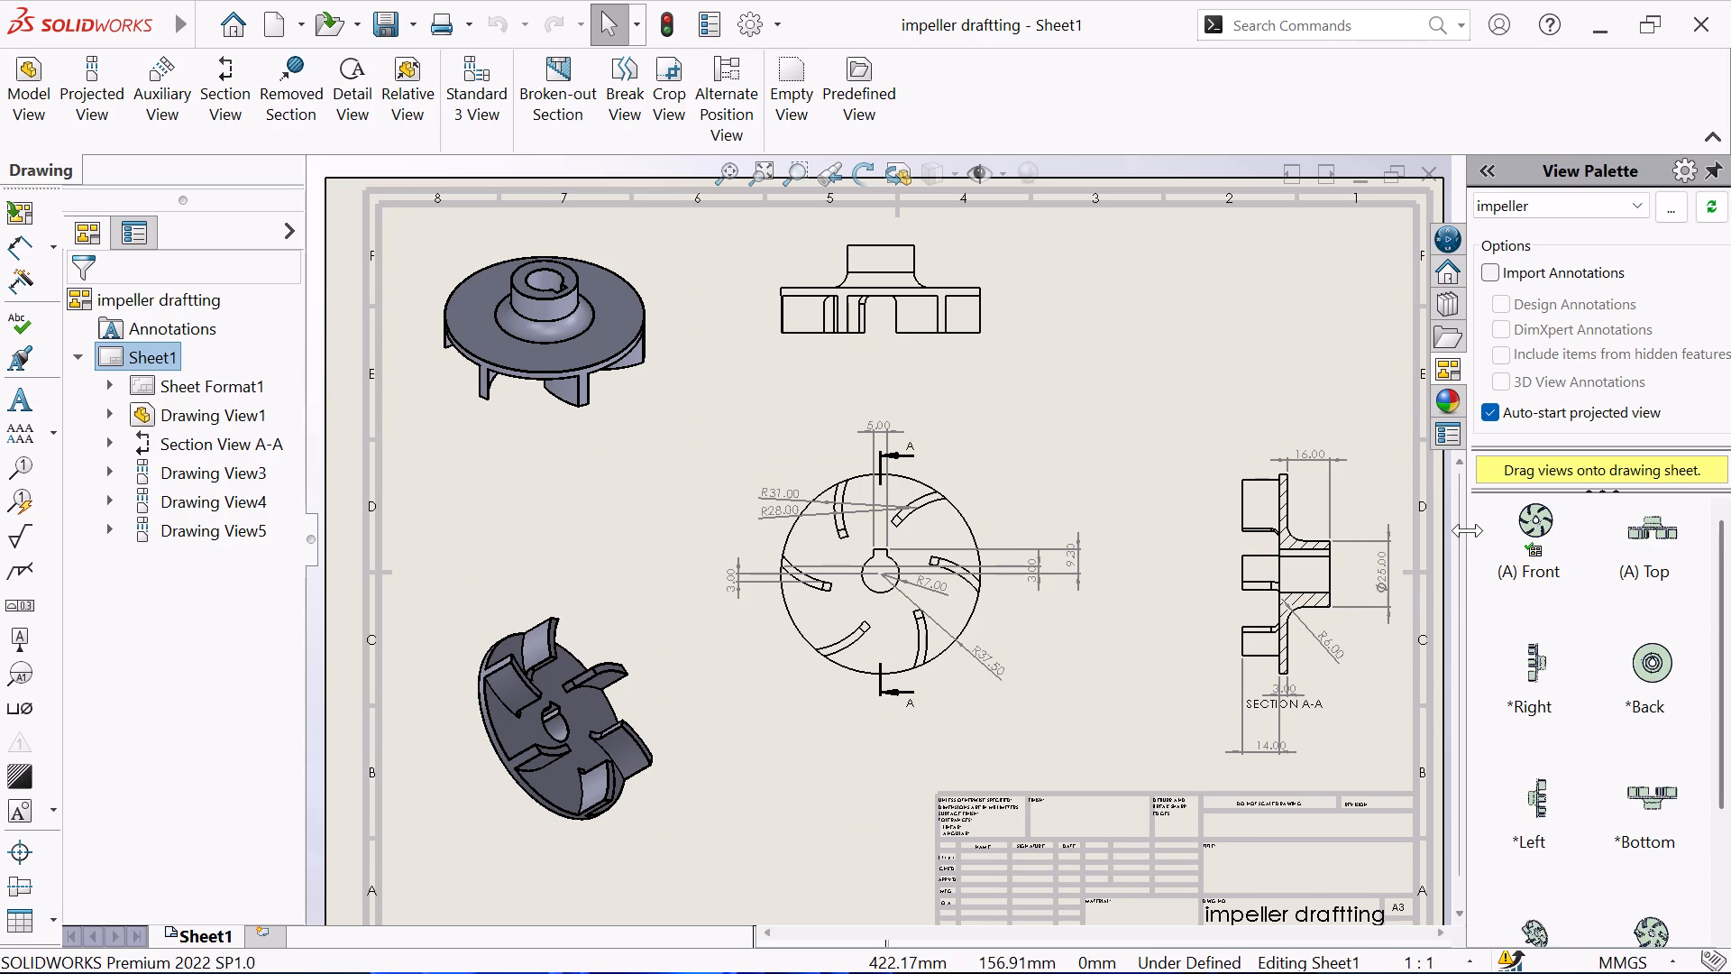
Collapse the View Palette pane completely to widen the drawing area.
left_click_drag(1468, 530, 1635, 536)
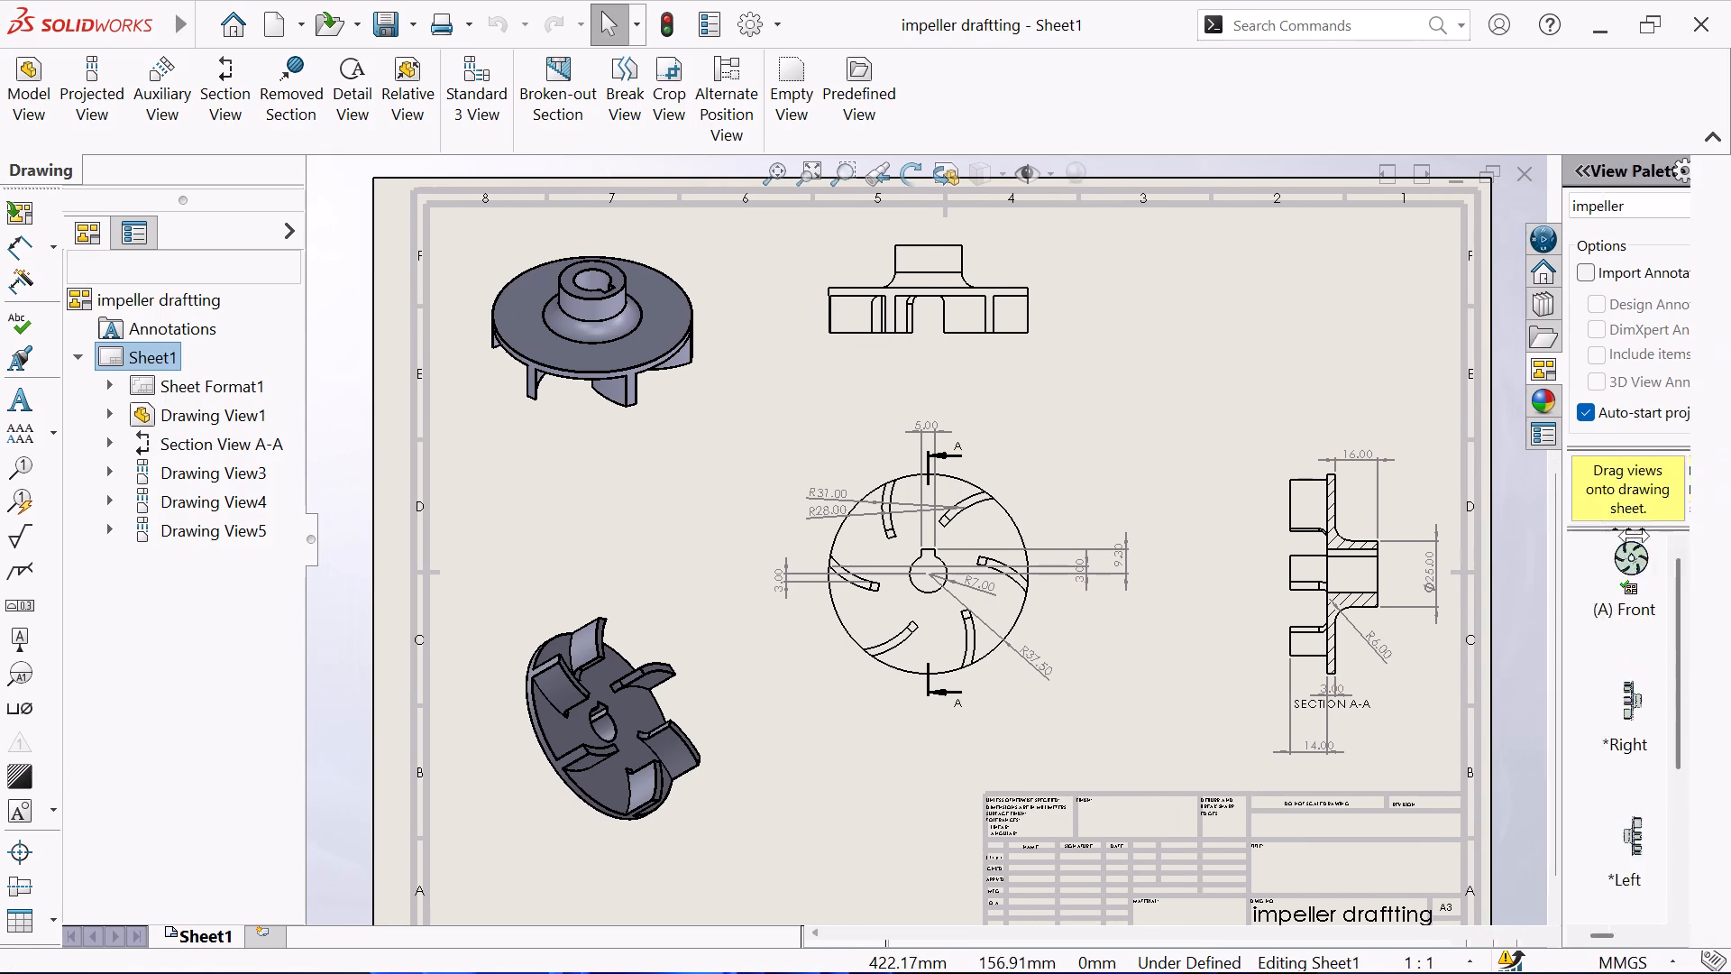
left_click_drag(1635, 536, 1730, 523)
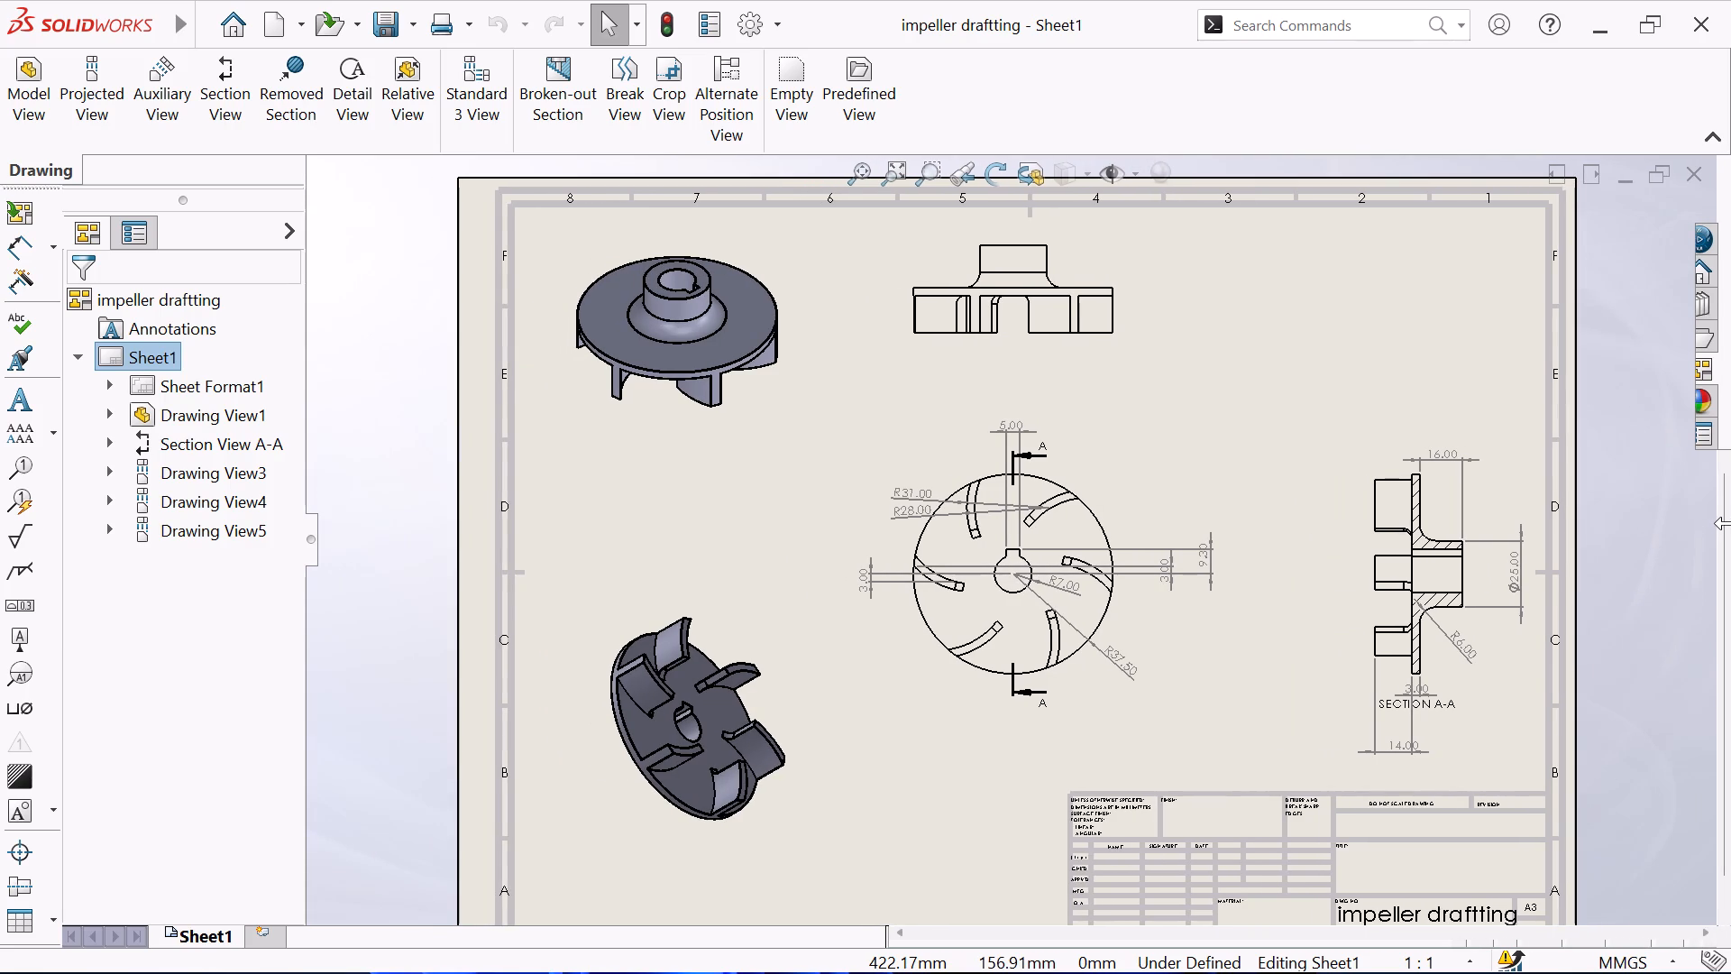
left_click_drag(1730, 523, 1730, 522)
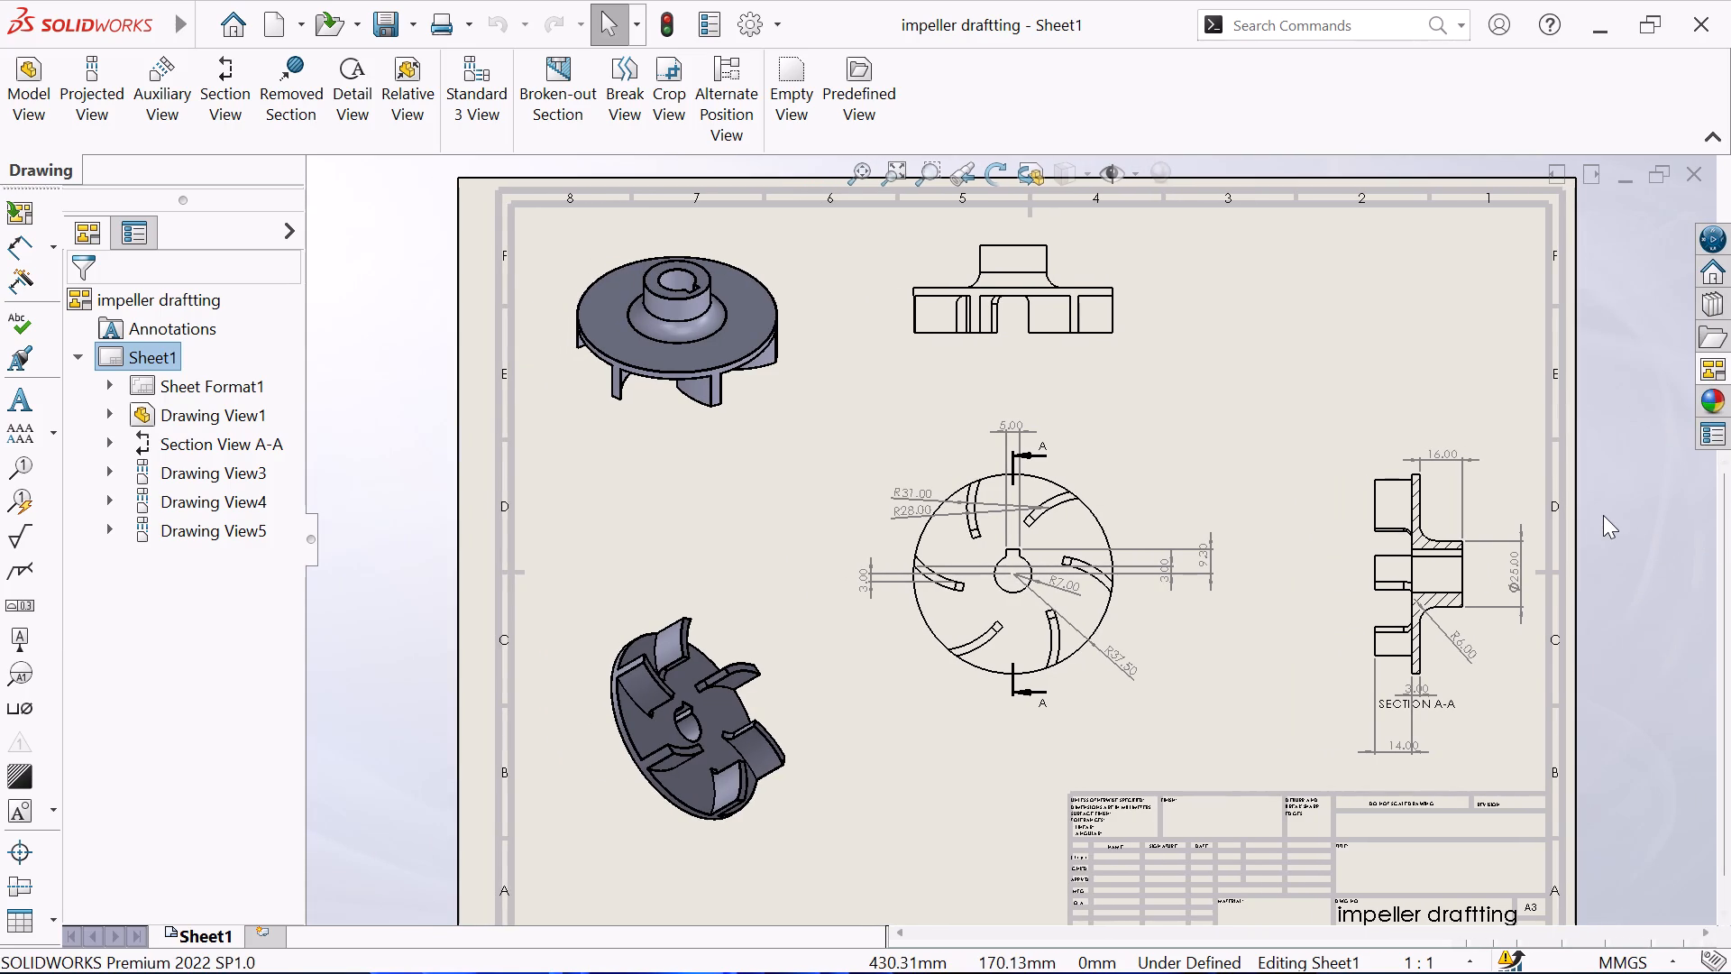